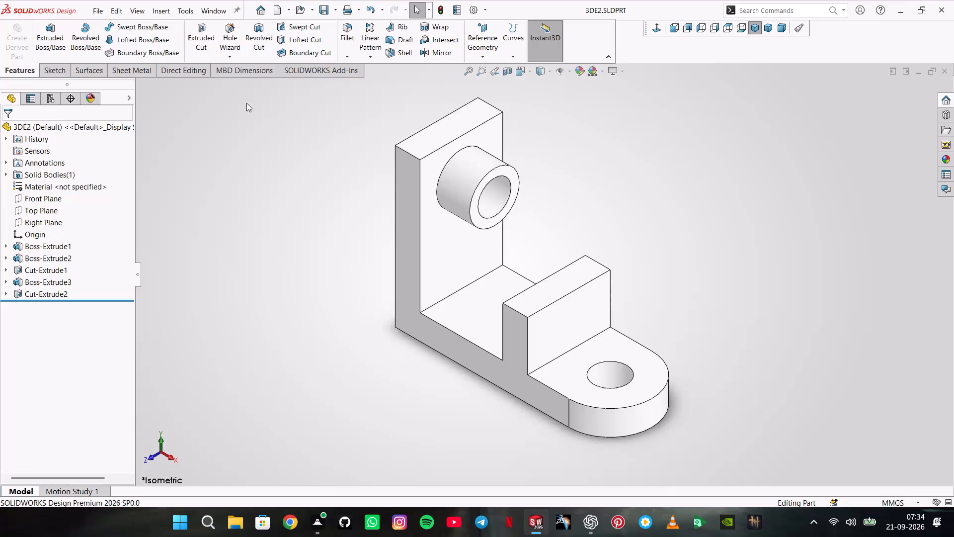
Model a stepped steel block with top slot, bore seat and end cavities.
Create a new part document and set its unit system to MMGS.
{"action": "left_click", "coordinate": [95, 12]}
{"action": "left_click", "coordinate": [132, 27]}
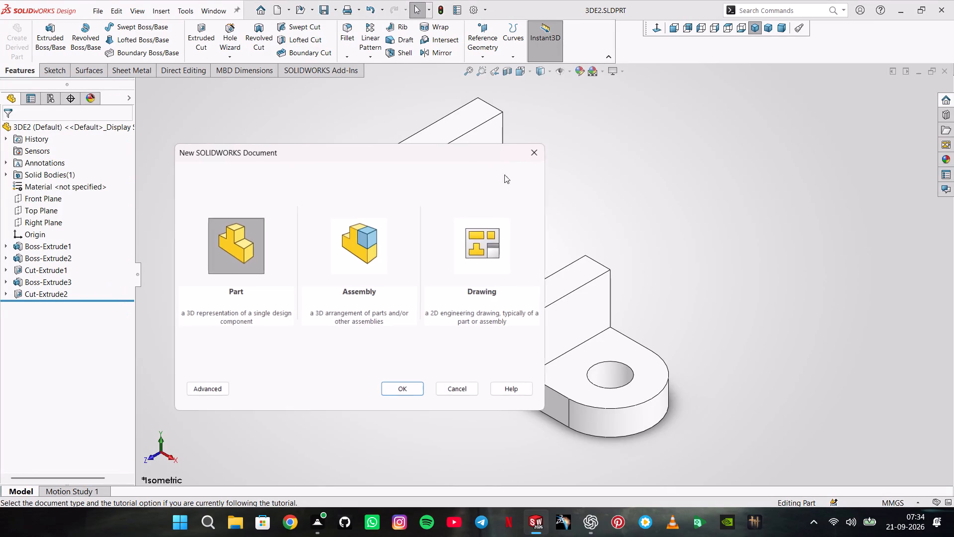
{"action": "left_click", "coordinate": [402, 390]}
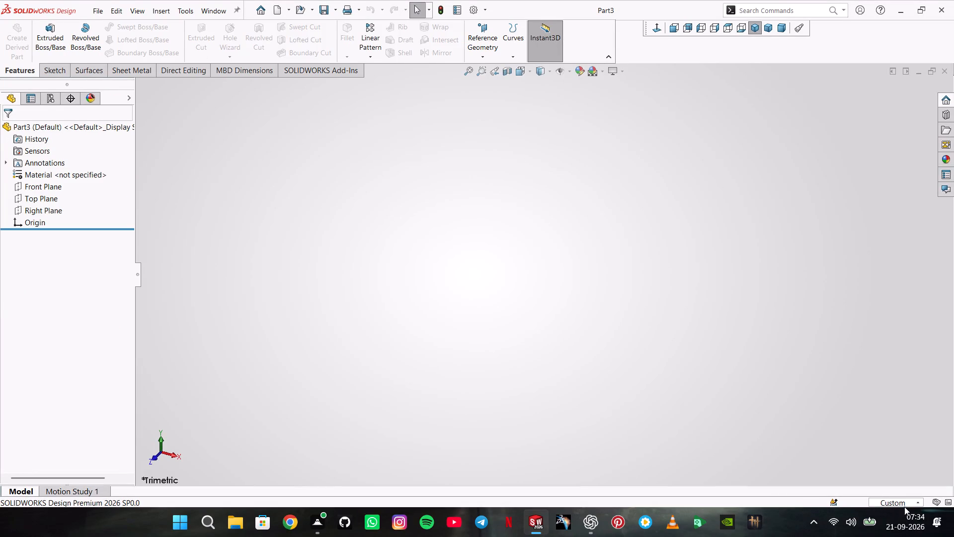
{"action": "left_click", "coordinate": [904, 506]}
{"action": "left_click", "coordinate": [873, 444]}
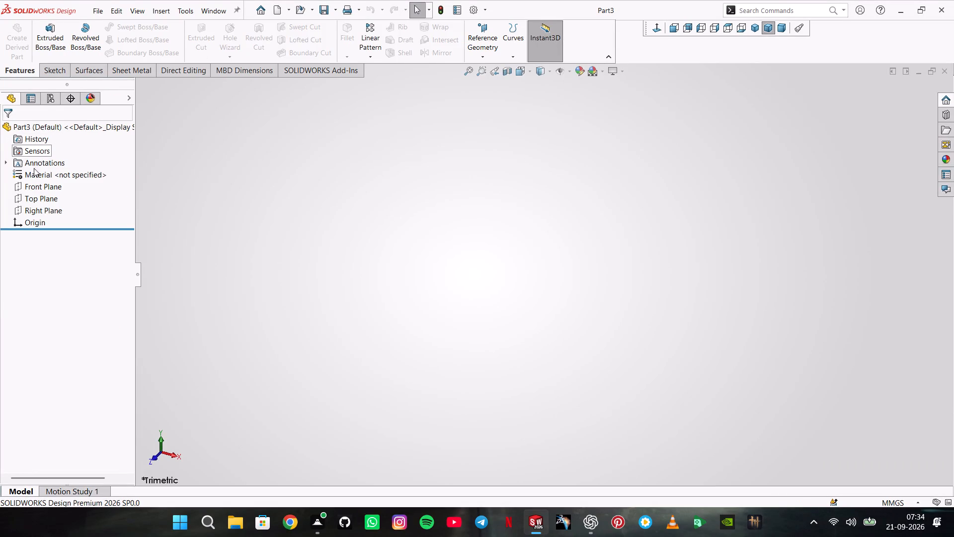
Sketch a centre rectangle about 203 mm wide and 57 mm high on the Front Plane, centred on the origin.
{"action": "left_click", "coordinate": [41, 184]}
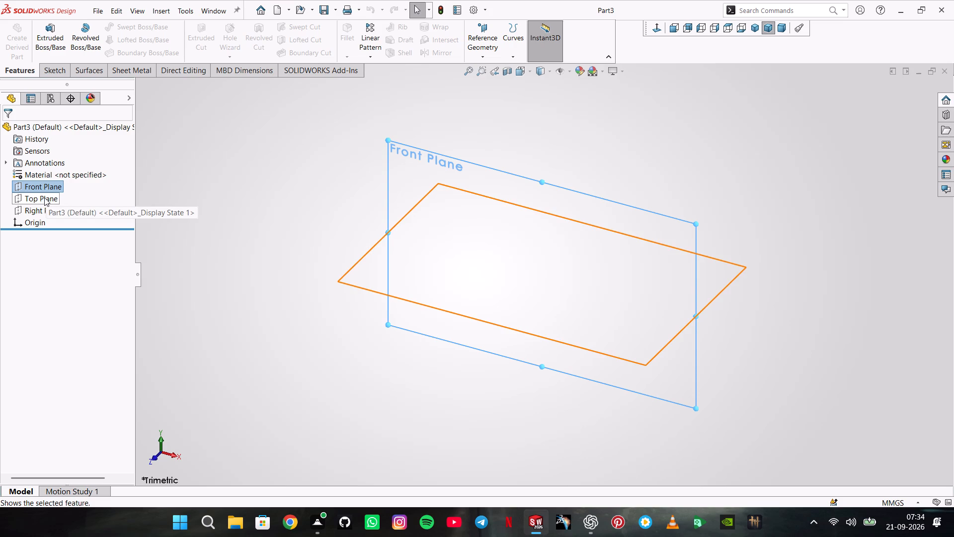
{"action": "left_click", "coordinate": [56, 184]}
{"action": "left_click", "coordinate": [65, 174]}
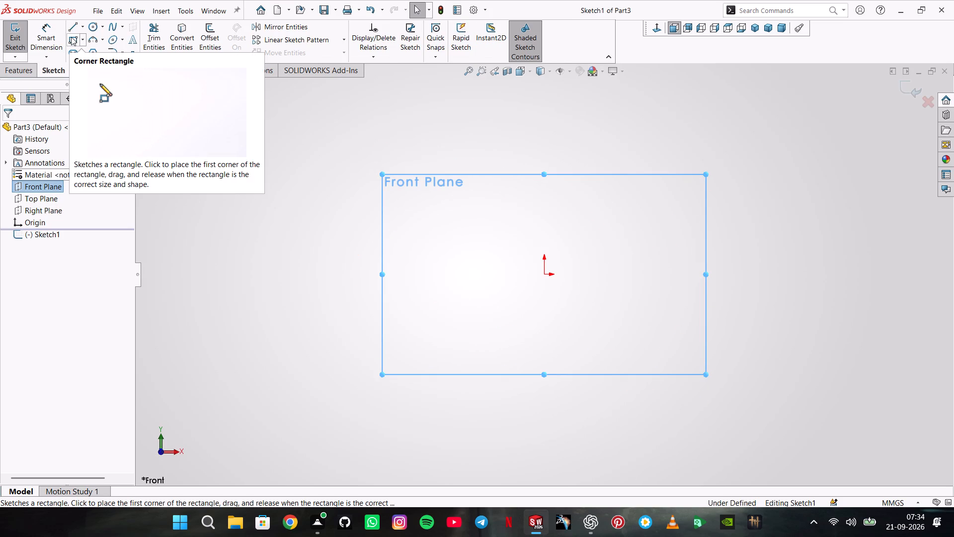
{"action": "left_click", "coordinate": [70, 37]}
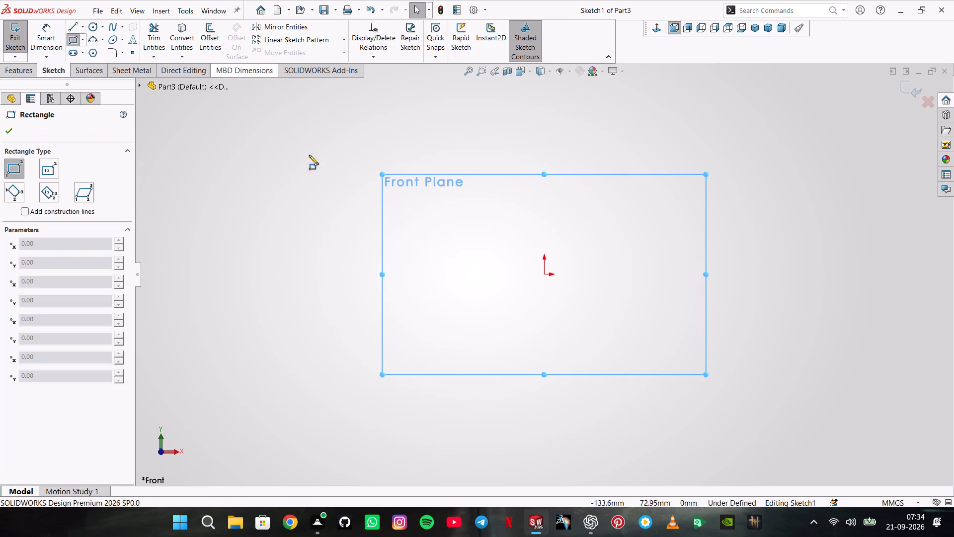
{"action": "left_click", "coordinate": [81, 38]}
{"action": "left_click", "coordinate": [92, 64]}
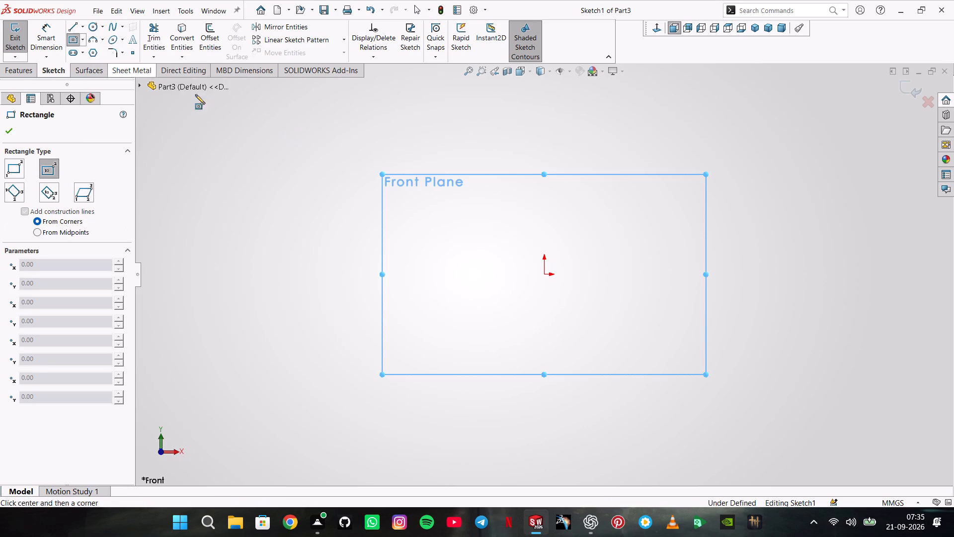
{"action": "left_click", "coordinate": [545, 276]}
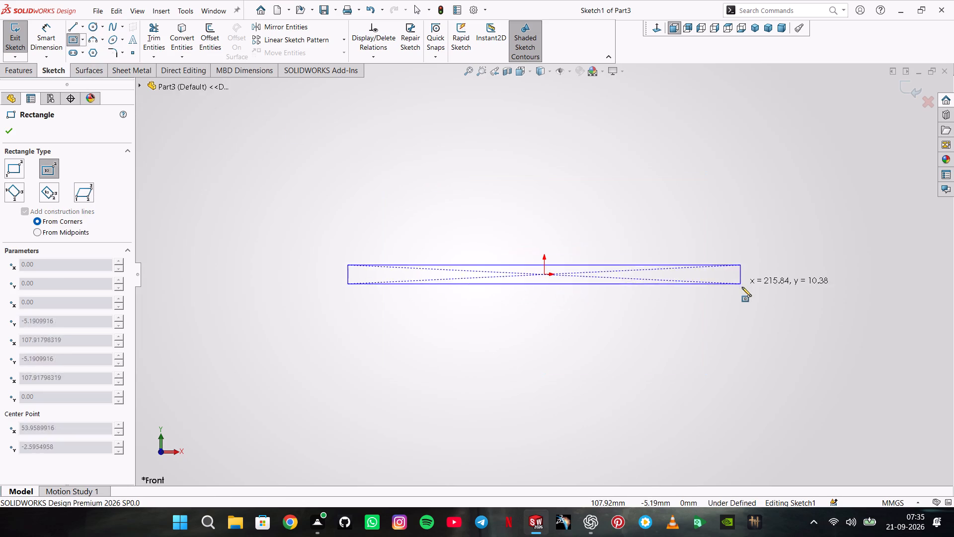
{"action": "left_click", "coordinate": [729, 327]}
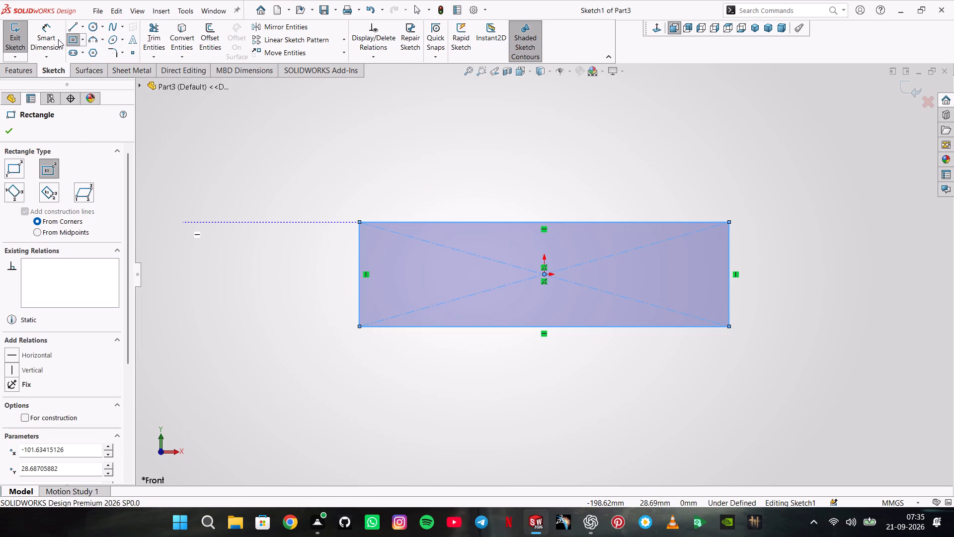
Dimension the rectangle's height along its left vertical edge, keeping the size as drawn.
{"action": "left_click", "coordinate": [58, 39]}
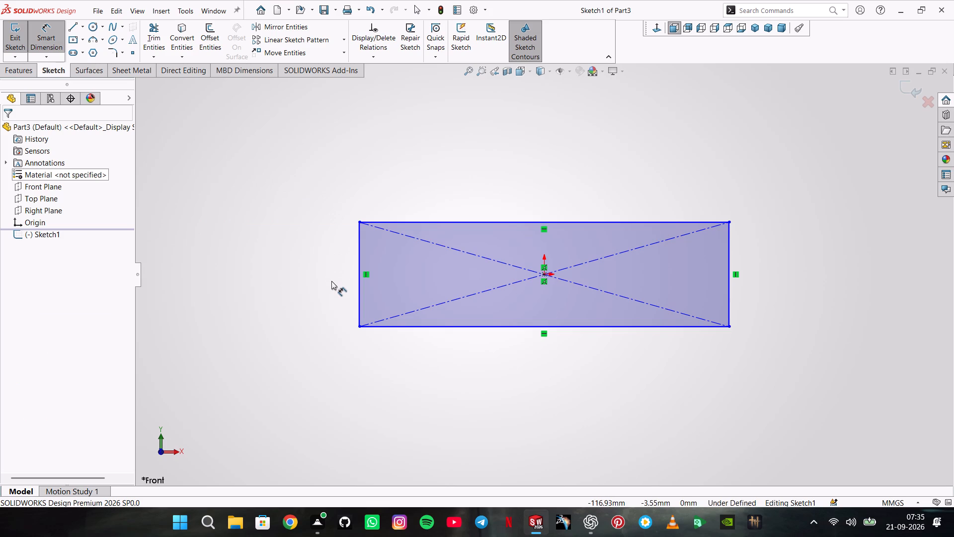
{"action": "left_click", "coordinate": [360, 302]}
{"action": "left_click", "coordinate": [287, 276]}
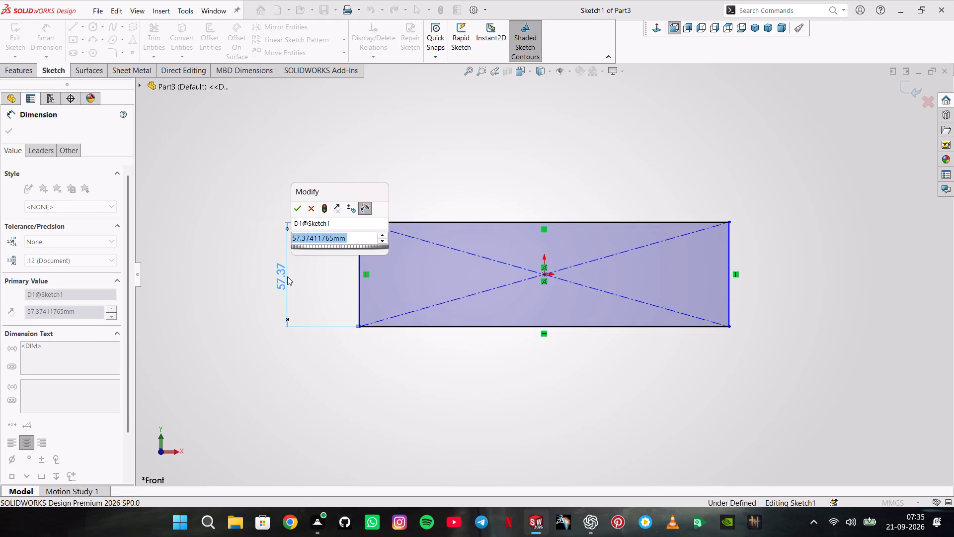
{"action": "key", "text": "Page_Down"}
{"action": "key", "text": "Insert"}
{"action": "key", "text": "Return"}
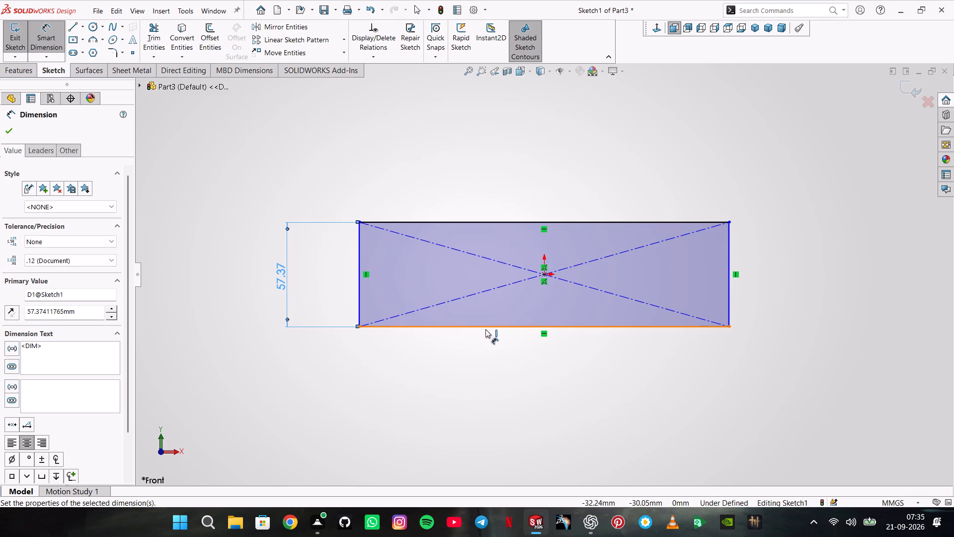
Dimension the rectangle's bottom edge and set its width to 150 mm.
{"action": "left_click", "coordinate": [486, 330]}
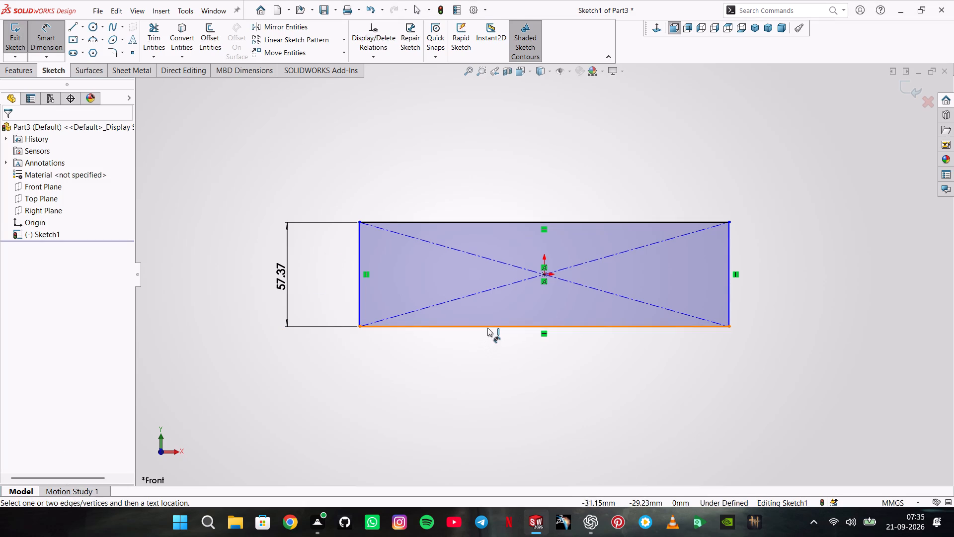
{"action": "left_click", "coordinate": [487, 328]}
{"action": "left_click", "coordinate": [502, 378]}
{"action": "key", "text": "End"}
{"action": "key", "text": "Clear"}
{"action": "key", "text": "Insert"}
{"action": "key", "text": "Return"}
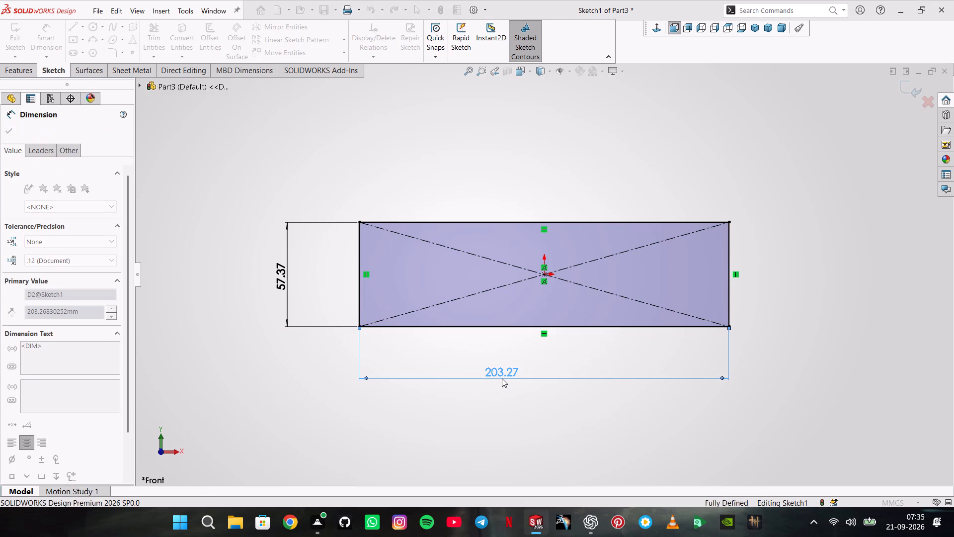
{"action": "double_click", "coordinate": [509, 367]}
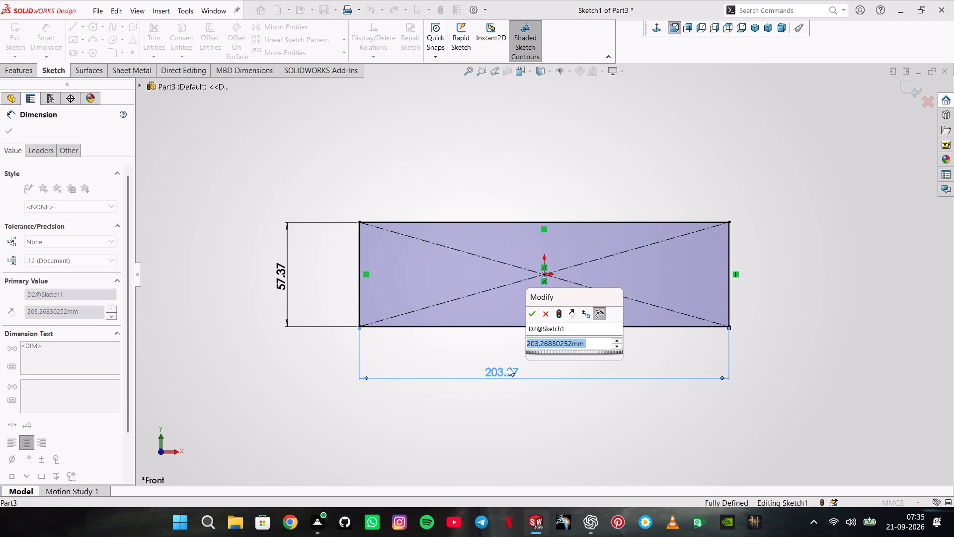
{"action": "key", "text": "End"}
{"action": "key", "text": "Clear"}
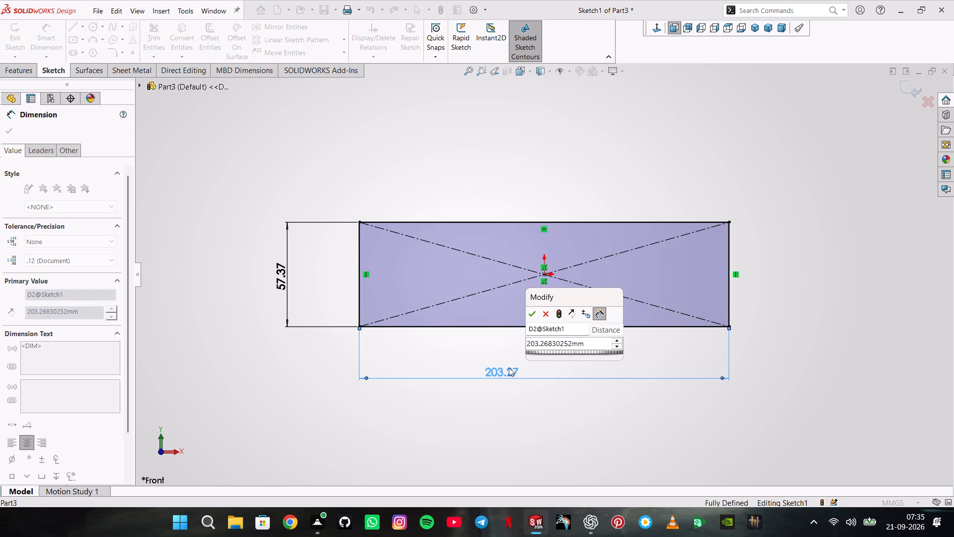
{"action": "double_click", "coordinate": [595, 342]}
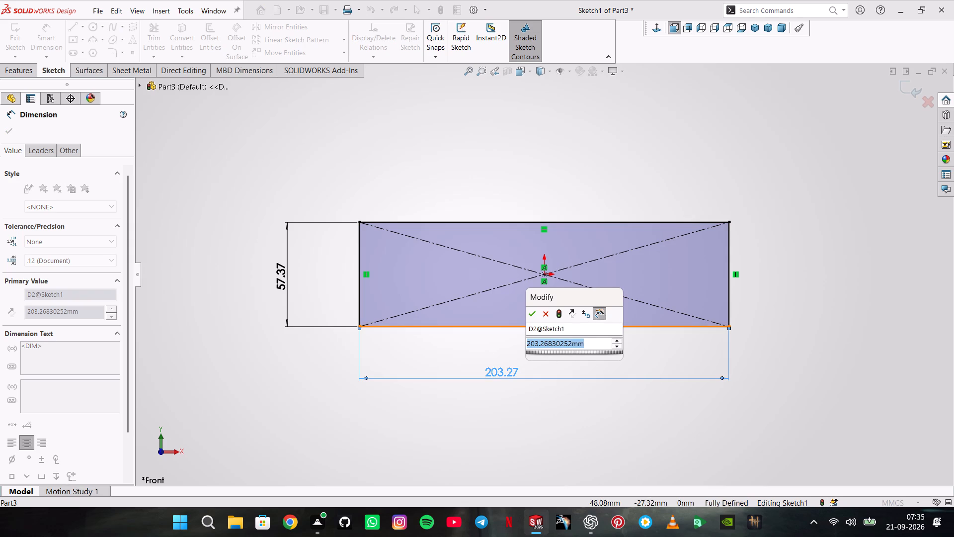
{"action": "type", "text": "150"}
{"action": "key", "text": "Return"}
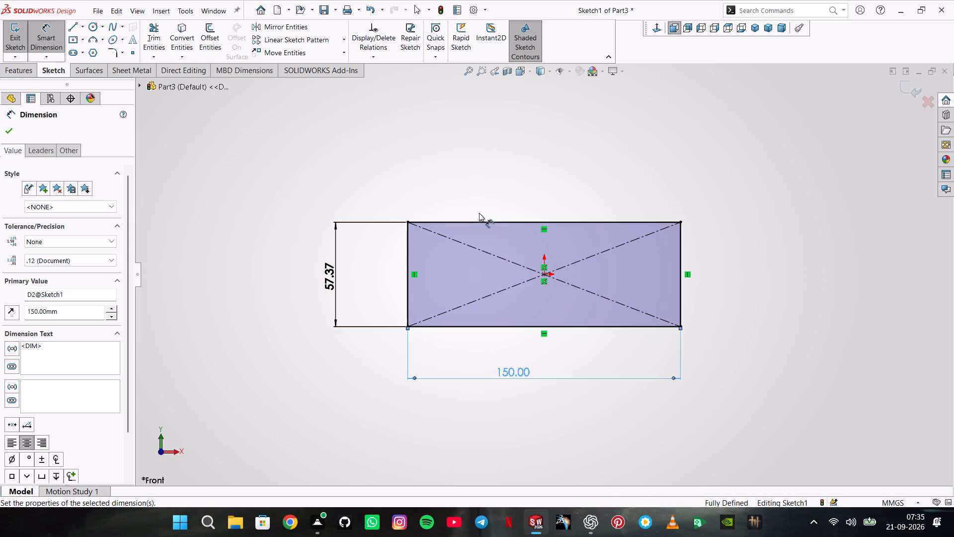
Sketch a separate corner rectangle about 75 mm tall just above the 150 mm wide rectangle.
{"action": "left_click", "coordinate": [83, 37]}
{"action": "left_click", "coordinate": [100, 53]}
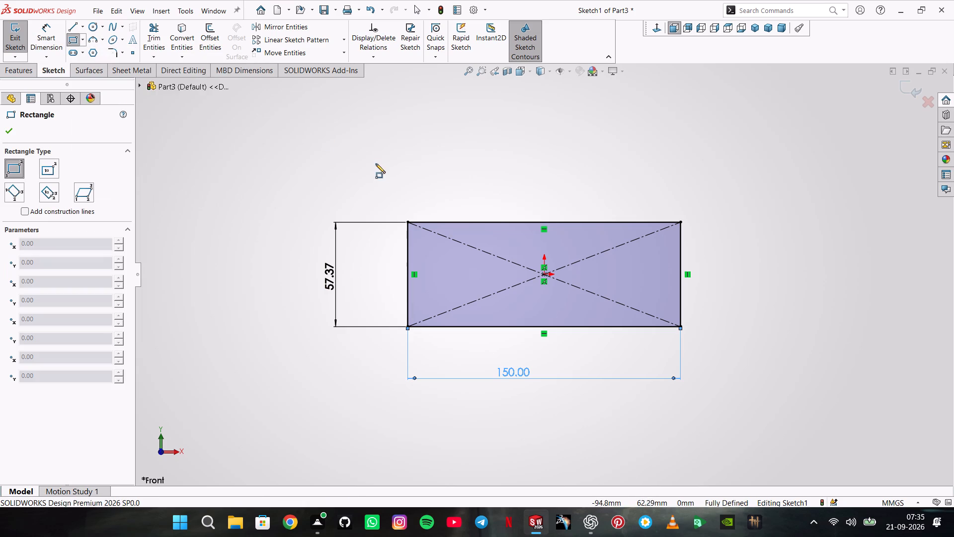
{"action": "scroll", "coordinate": [531, 107], "scroll_direction": "up", "scroll_amount": 1}
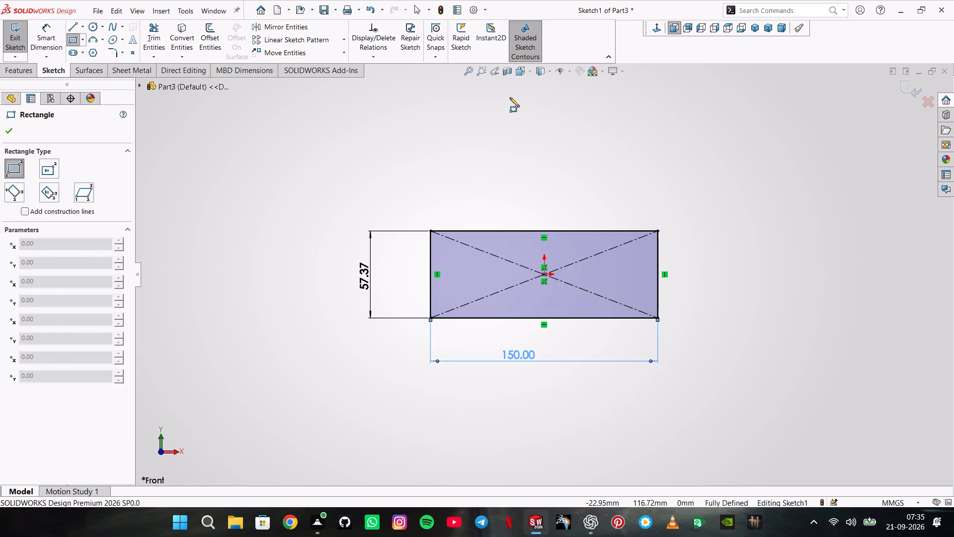
{"action": "left_click", "coordinate": [510, 97]}
{"action": "left_click", "coordinate": [578, 212]}
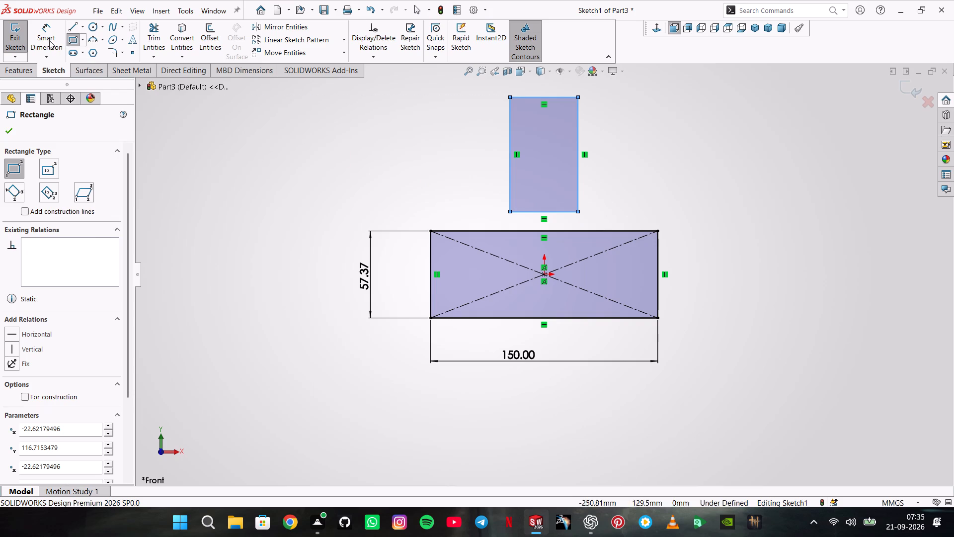
Dimension the upper rectangle to 50 mm high and 80 mm wide.
{"action": "left_click", "coordinate": [49, 40]}
{"action": "left_click", "coordinate": [579, 131]}
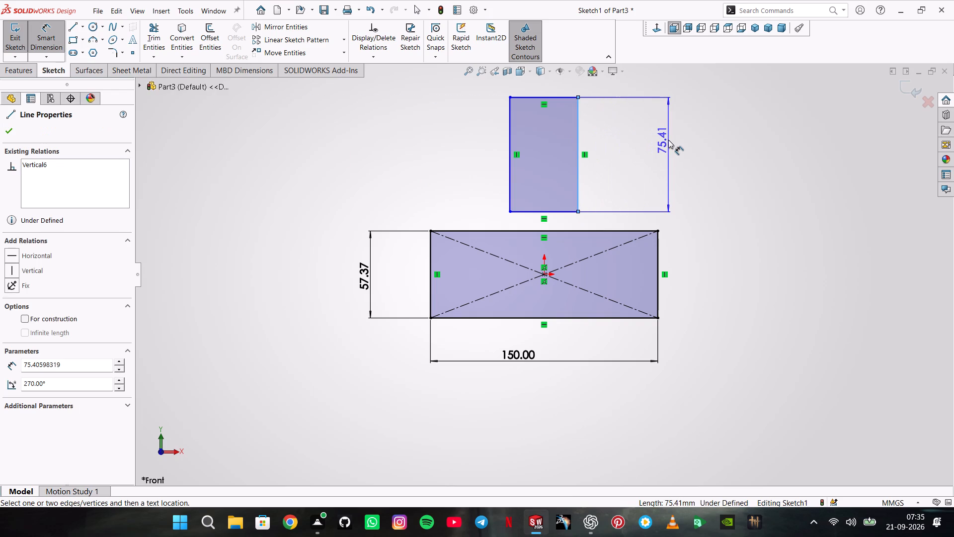
{"action": "left_click", "coordinate": [669, 136]}
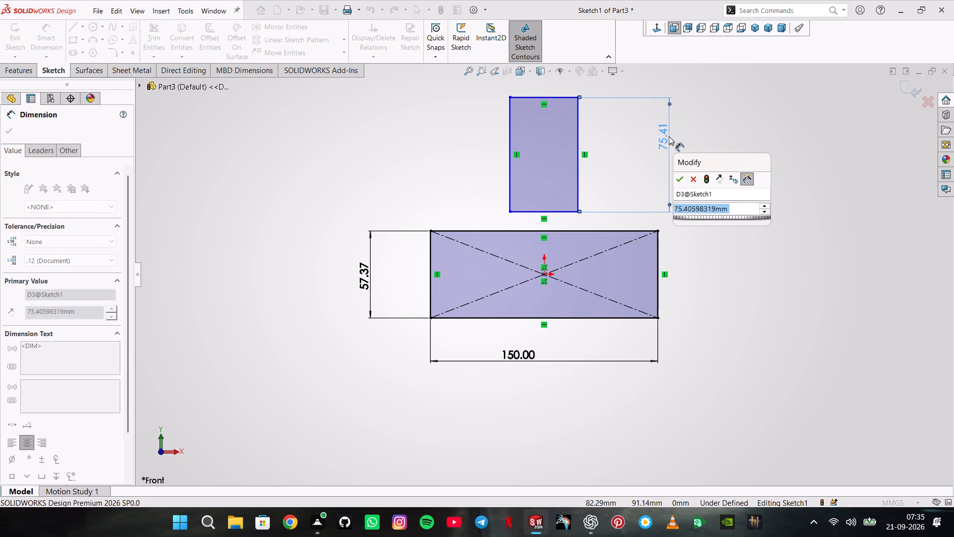
{"action": "type", "text": "50"}
{"action": "key", "text": "Return"}
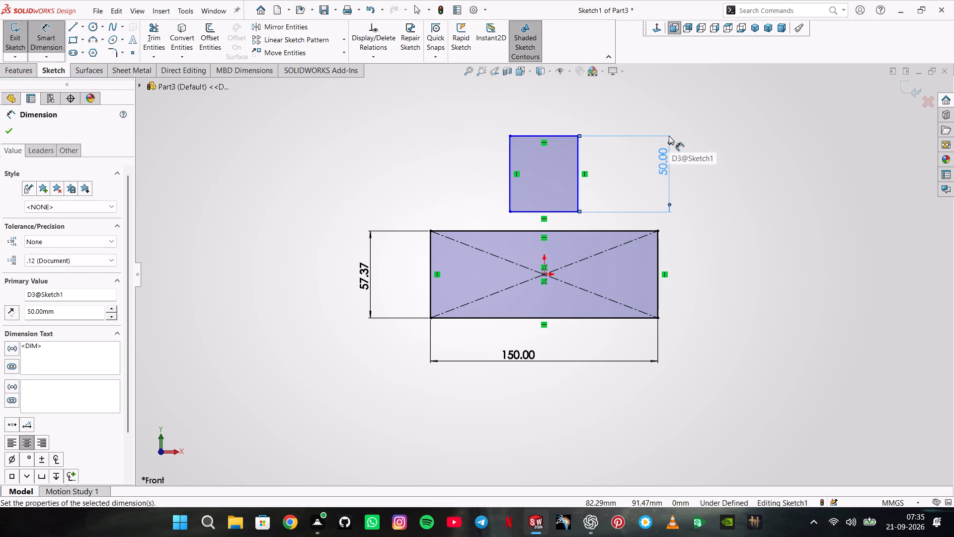
{"action": "left_click", "coordinate": [544, 134]}
{"action": "left_click", "coordinate": [542, 111]}
{"action": "type", "text": "80"}
{"action": "key", "text": "Return"}
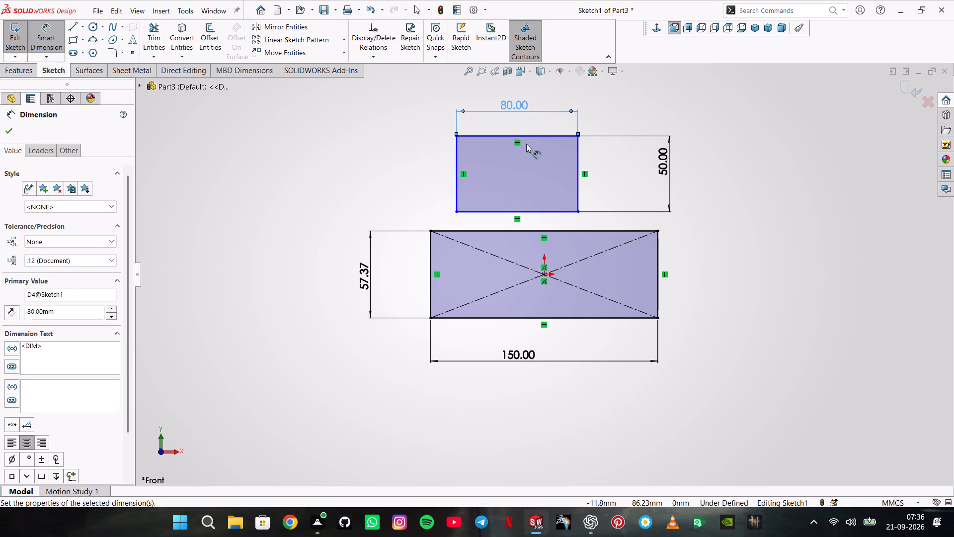
Dimension the horizontal distance between the right edges of the two rectangles as 35 mm.
{"action": "left_click", "coordinate": [578, 176]}
{"action": "left_click", "coordinate": [656, 251]}
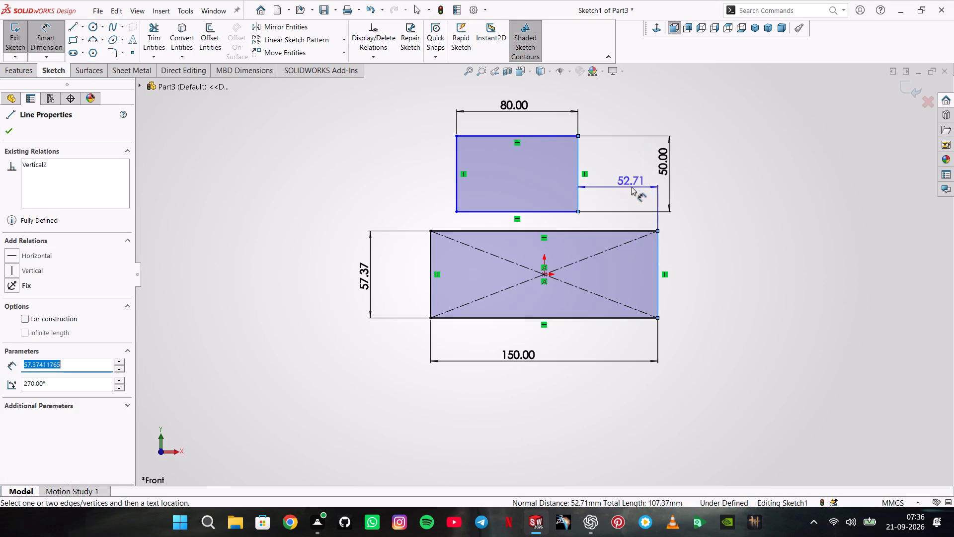
{"action": "left_click", "coordinate": [631, 186]}
{"action": "type", "text": "35"}
{"action": "key", "text": "Return"}
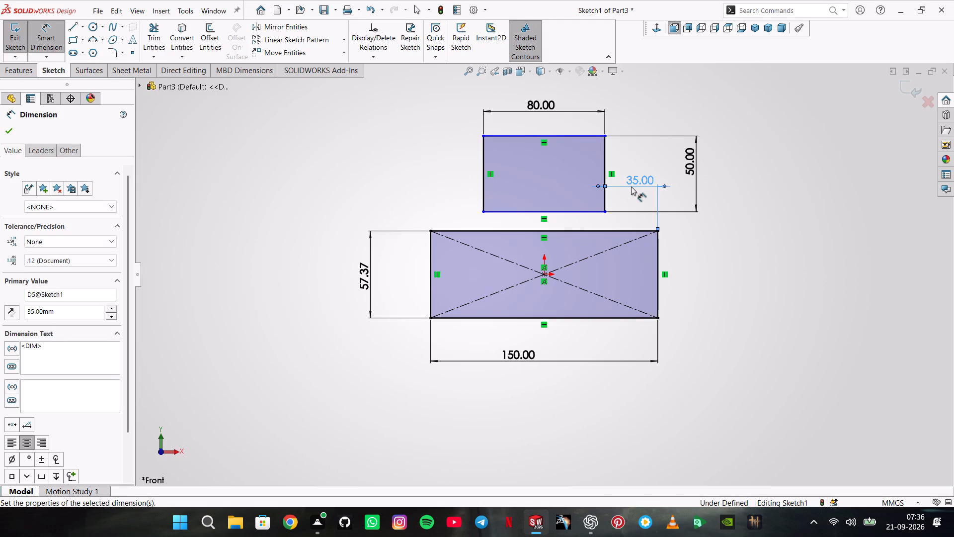
Set the vertical distance between the upper rectangle's bottom edge and the lower rectangle's top edge to 0 mm.
{"action": "left_click", "coordinate": [564, 214]}
{"action": "left_click", "coordinate": [568, 230]}
{"action": "left_click", "coordinate": [306, 228]}
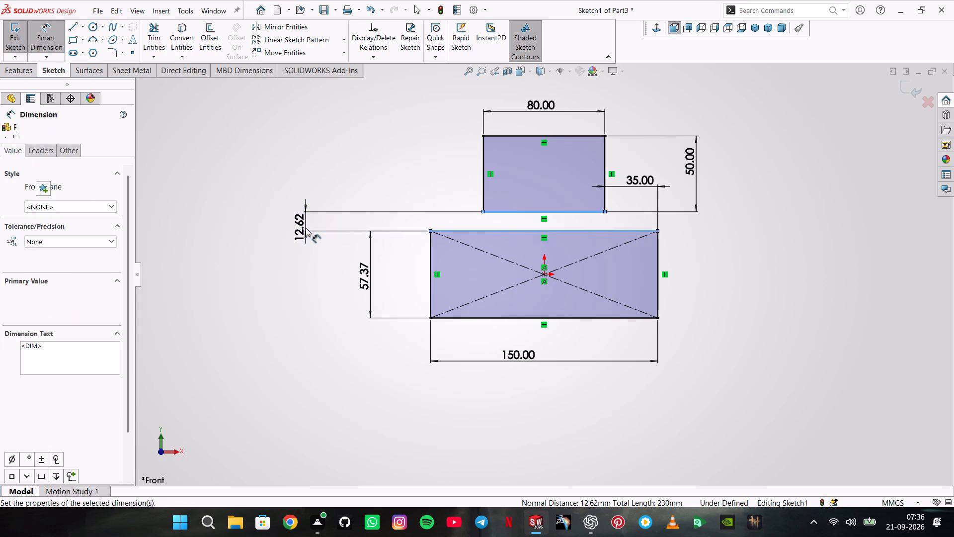
{"action": "key", "text": "0"}
{"action": "key", "text": "Return"}
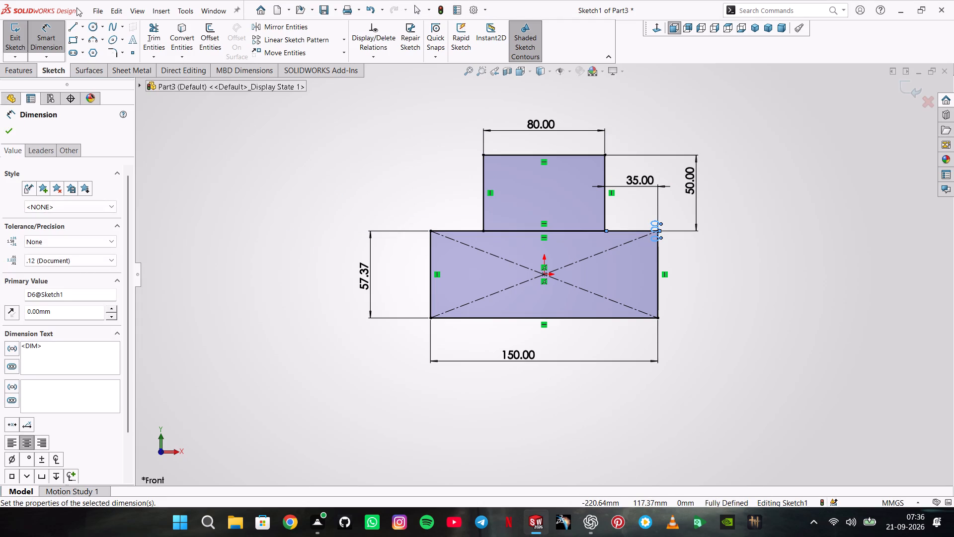
Trim the overlapping line segments between the two rectangles to form a single stepped profile.
{"action": "left_click", "coordinate": [149, 31]}
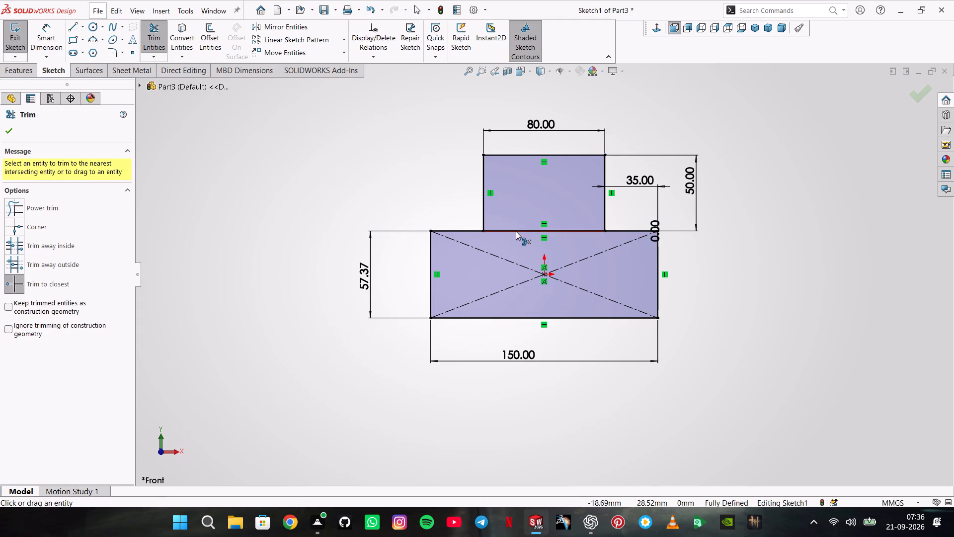
{"action": "left_click", "coordinate": [517, 231]}
{"action": "left_click", "coordinate": [520, 231]}
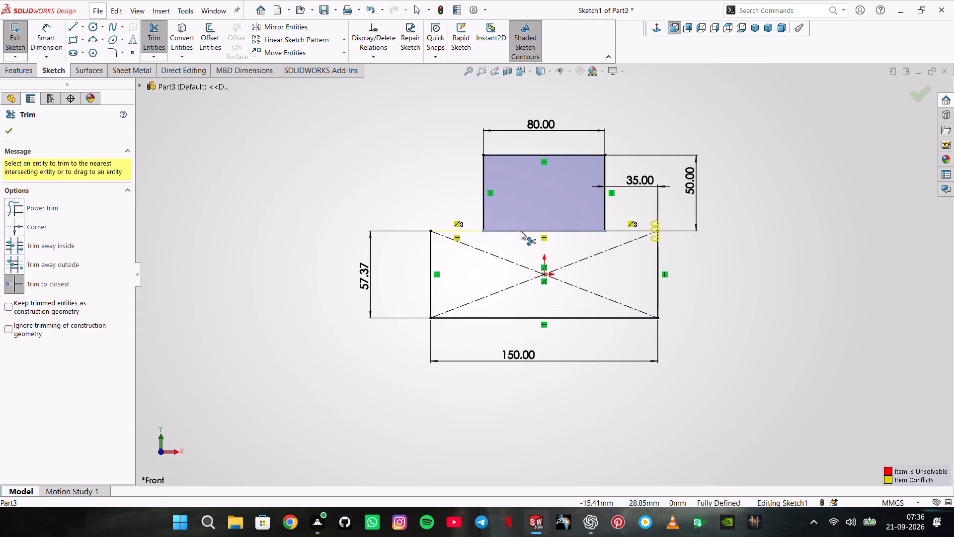
Extrude the stepped profile as a blind boss 60 mm deep in the reversed direction.
{"action": "left_click", "coordinate": [33, 69]}
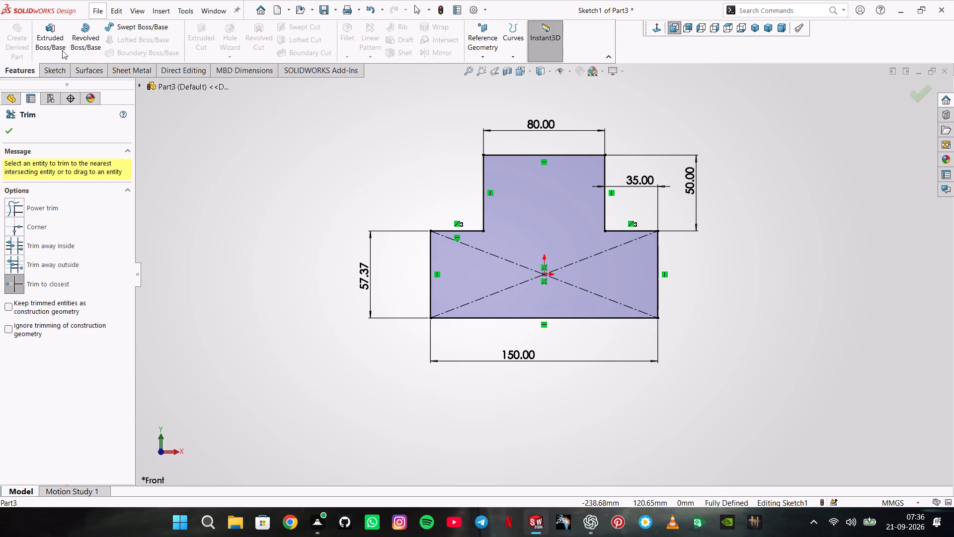
{"action": "left_click", "coordinate": [62, 37]}
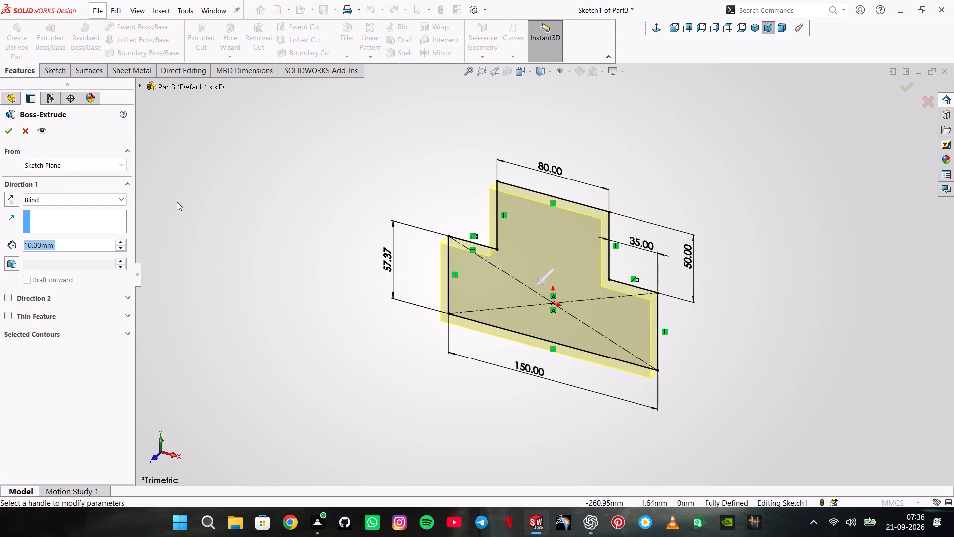
{"action": "left_click", "coordinate": [13, 201]}
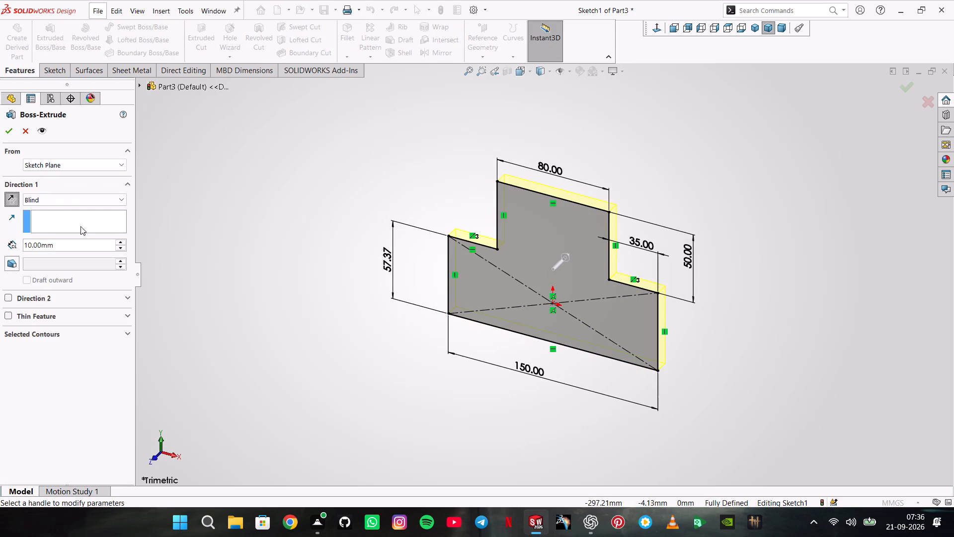
{"action": "double_click", "coordinate": [80, 246]}
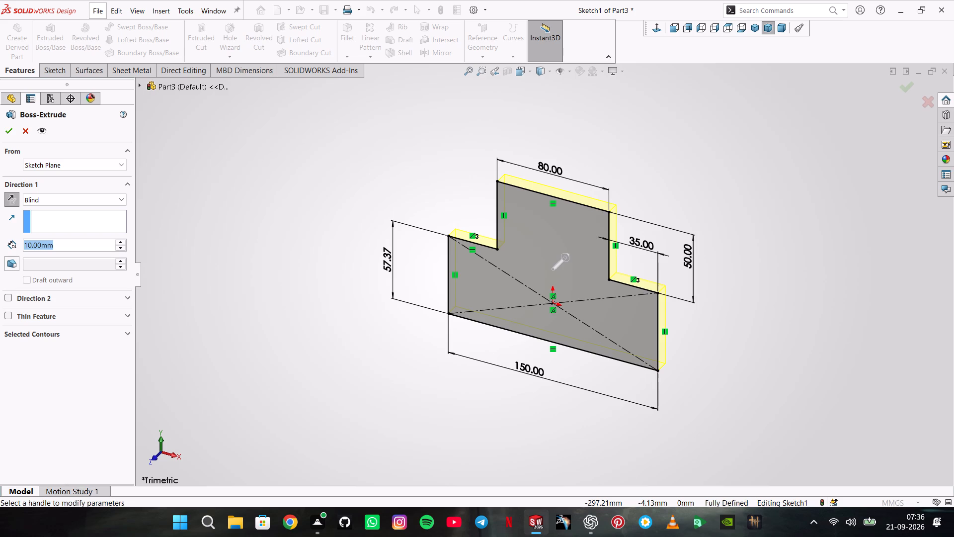
{"action": "type", "text": "60"}
{"action": "key", "text": "Return"}
{"action": "key", "text": "Return"}
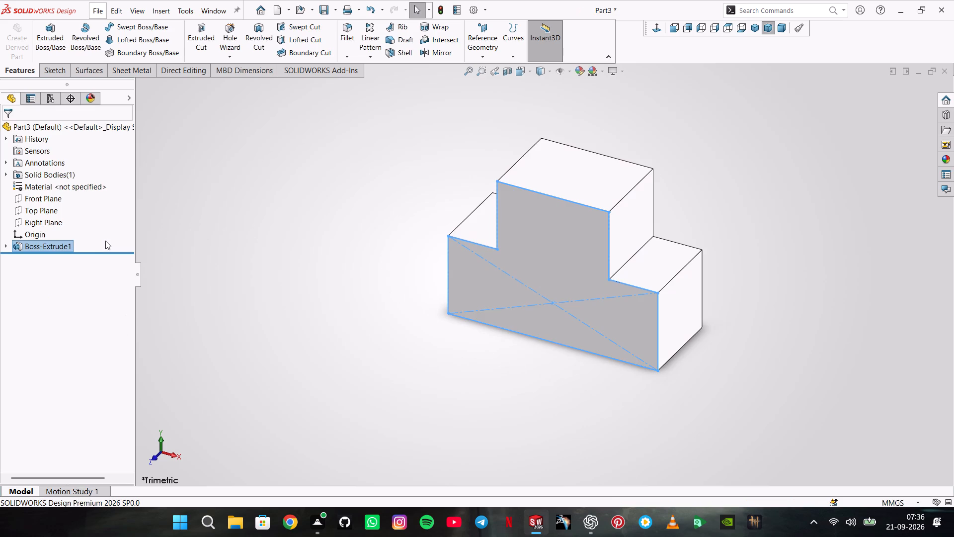
{"action": "left_click", "coordinate": [281, 221]}
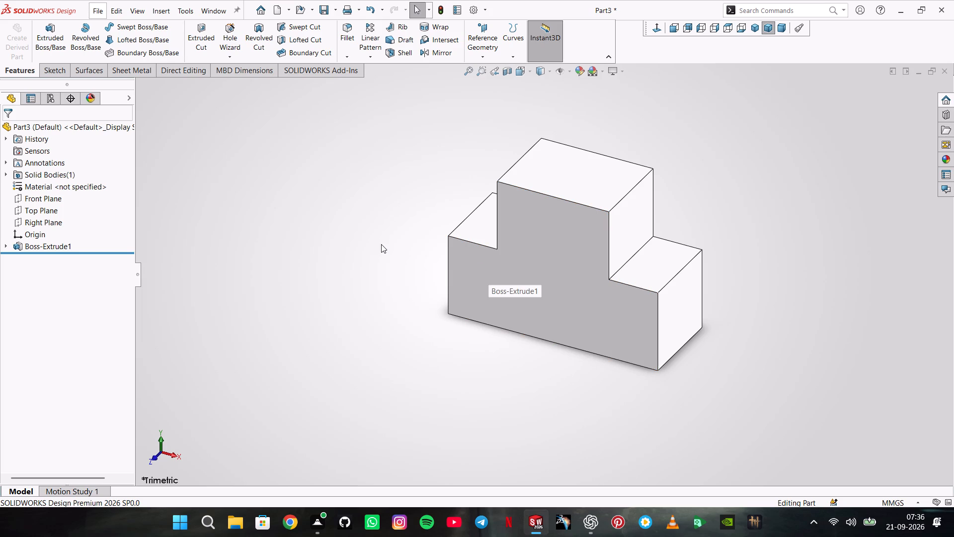
Start a sketch on the raised block's top face and draw a rectangle across its full width, about 19 mm deep.
{"action": "scroll", "coordinate": [381, 244], "scroll_direction": "up", "scroll_amount": 1}
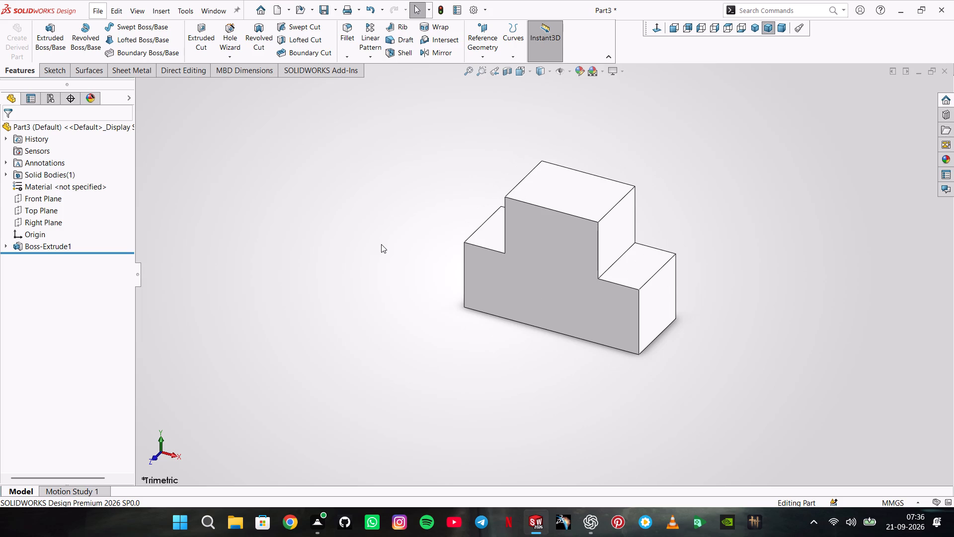
{"action": "left_click", "coordinate": [563, 173]}
{"action": "left_click", "coordinate": [611, 147]}
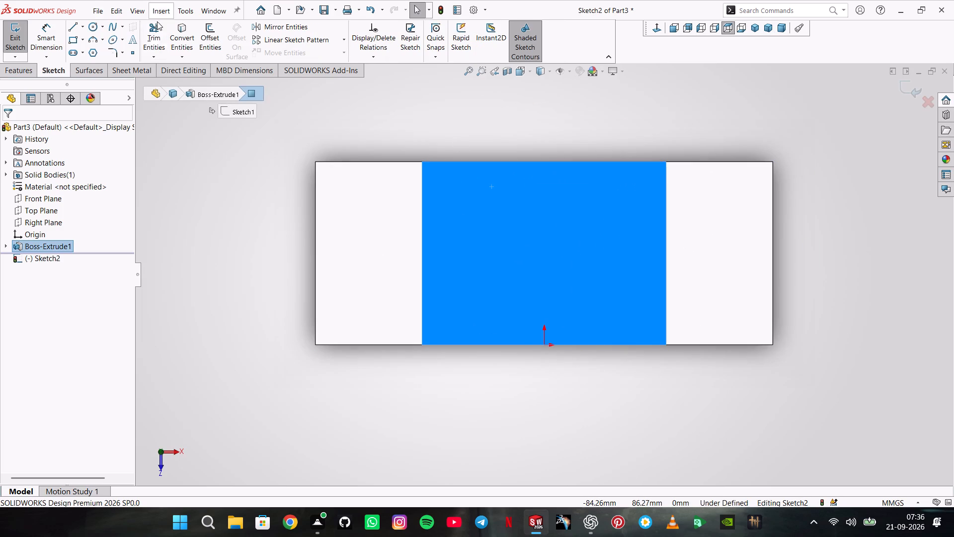
{"action": "left_click", "coordinate": [72, 37]}
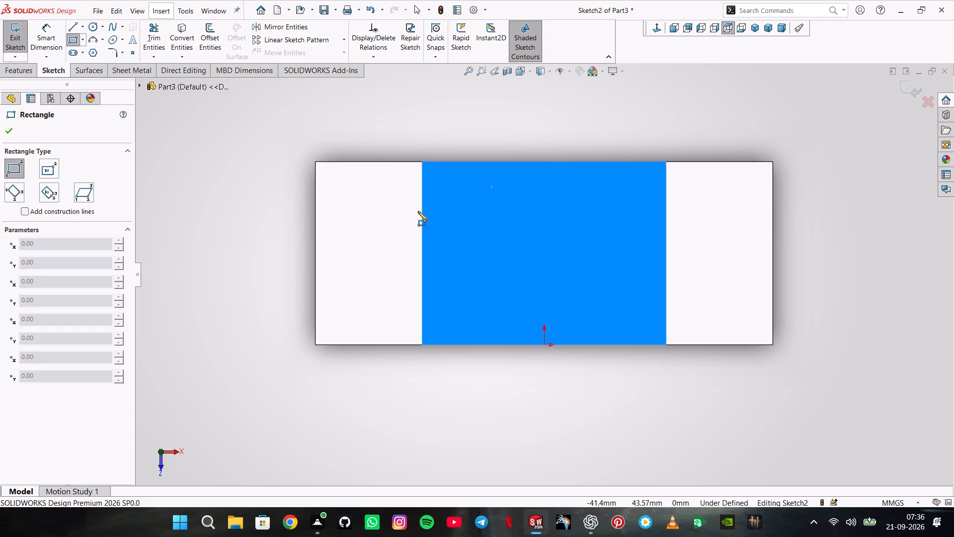
{"action": "left_click", "coordinate": [422, 211]}
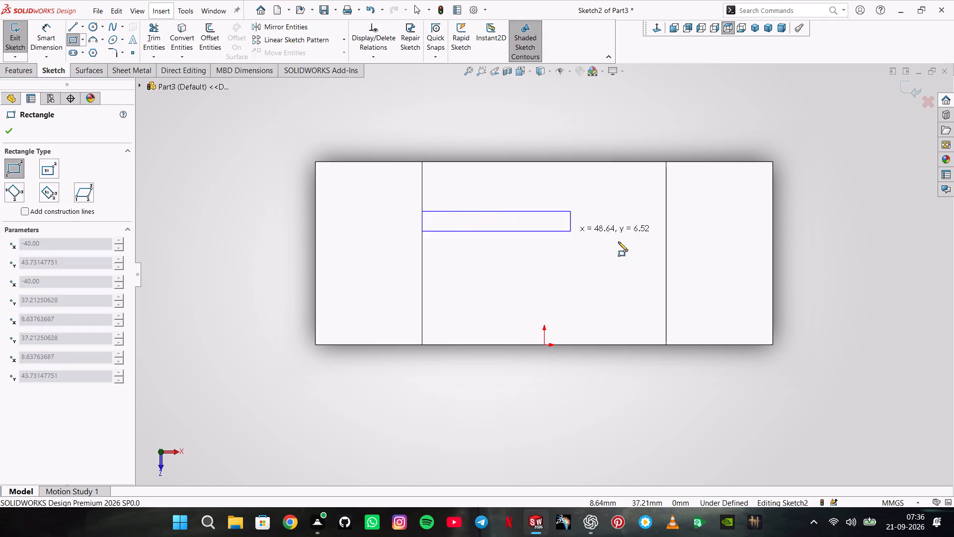
{"action": "left_click", "coordinate": [667, 270]}
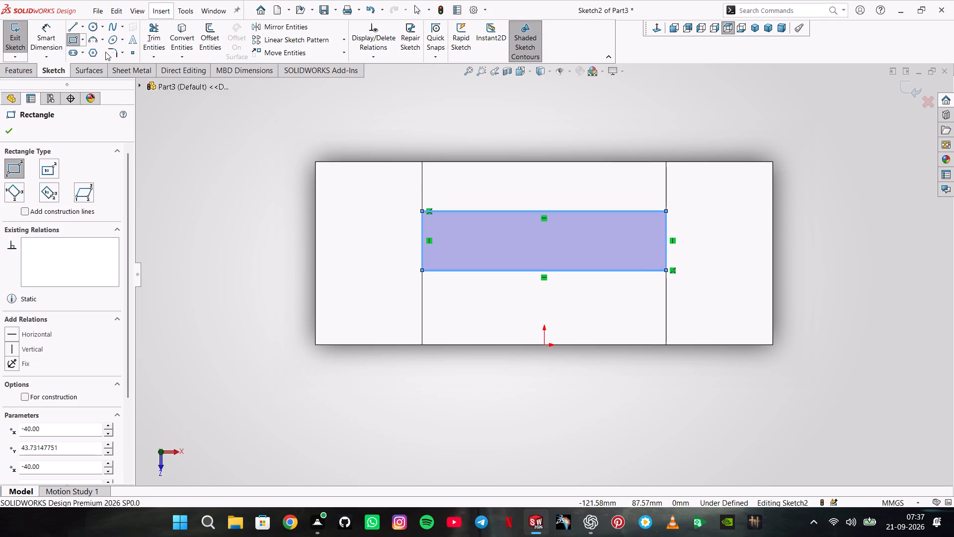
Sketch a circle near the middle of the rectangle and dimension its diameter to 36 mm.
{"action": "left_click", "coordinate": [96, 31]}
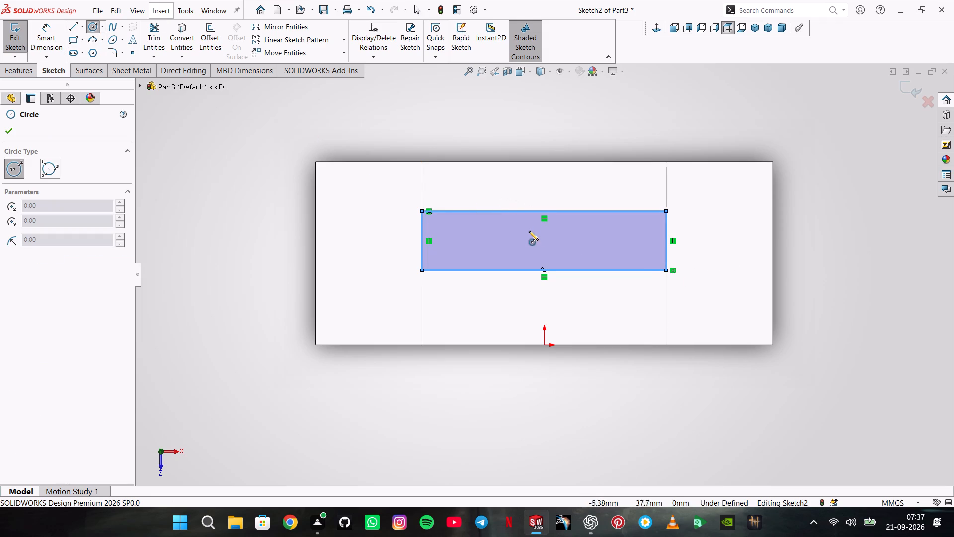
{"action": "left_click", "coordinate": [540, 241]}
{"action": "left_click", "coordinate": [551, 289]}
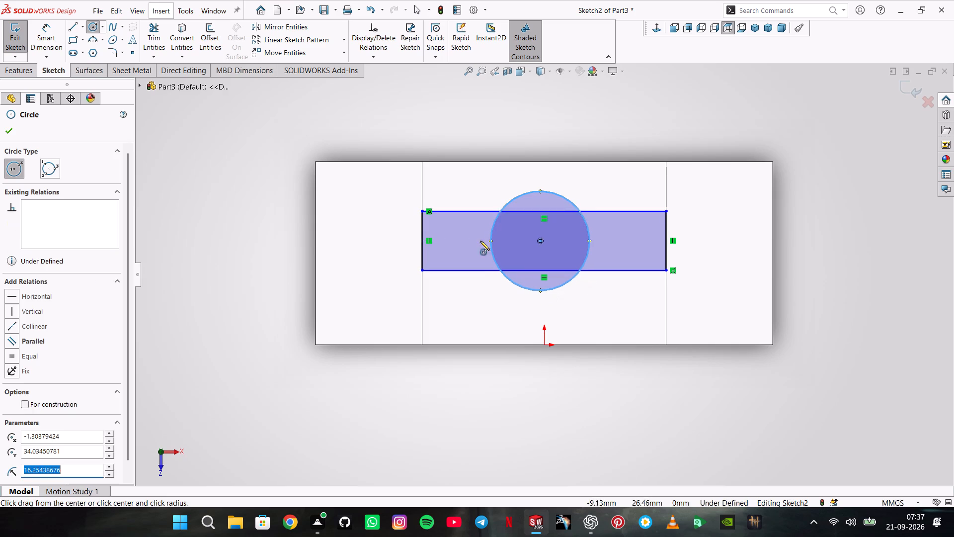
{"action": "left_click", "coordinate": [49, 28]}
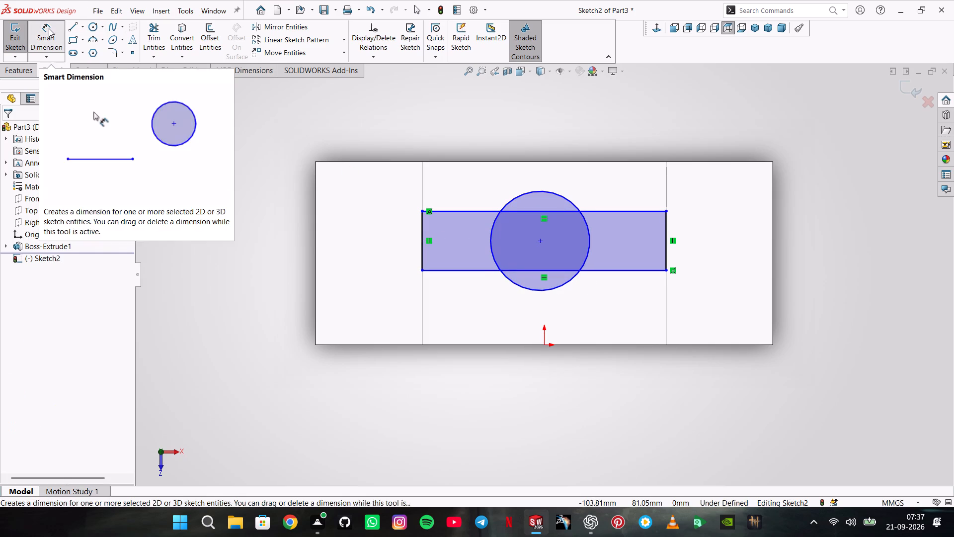
{"action": "left_click", "coordinate": [532, 189]}
{"action": "left_click", "coordinate": [478, 117]}
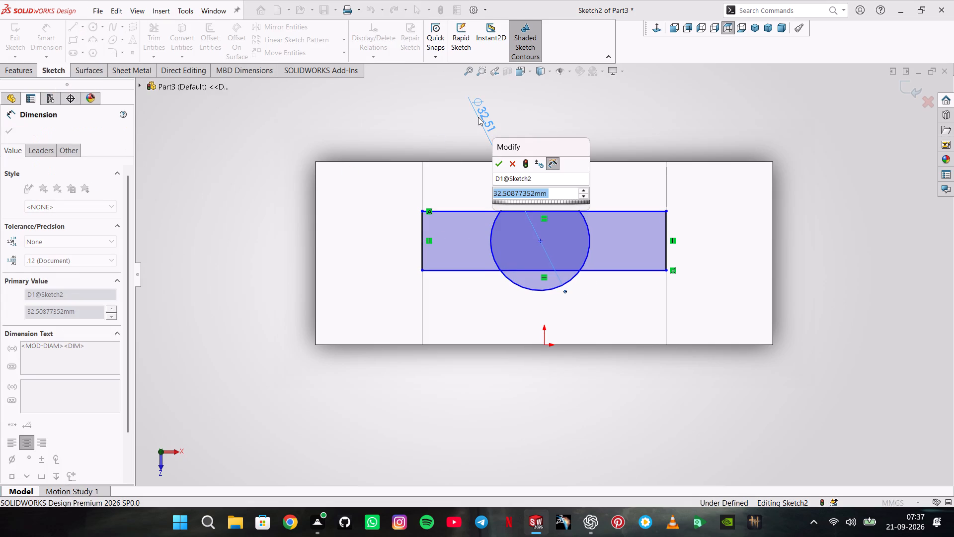
{"action": "type", "text": "18*2"}
{"action": "key", "text": "Return"}
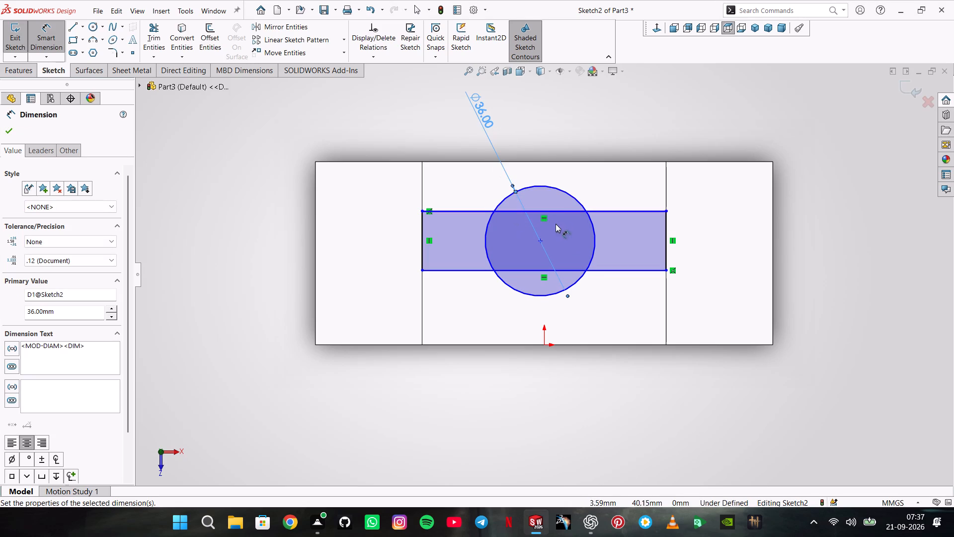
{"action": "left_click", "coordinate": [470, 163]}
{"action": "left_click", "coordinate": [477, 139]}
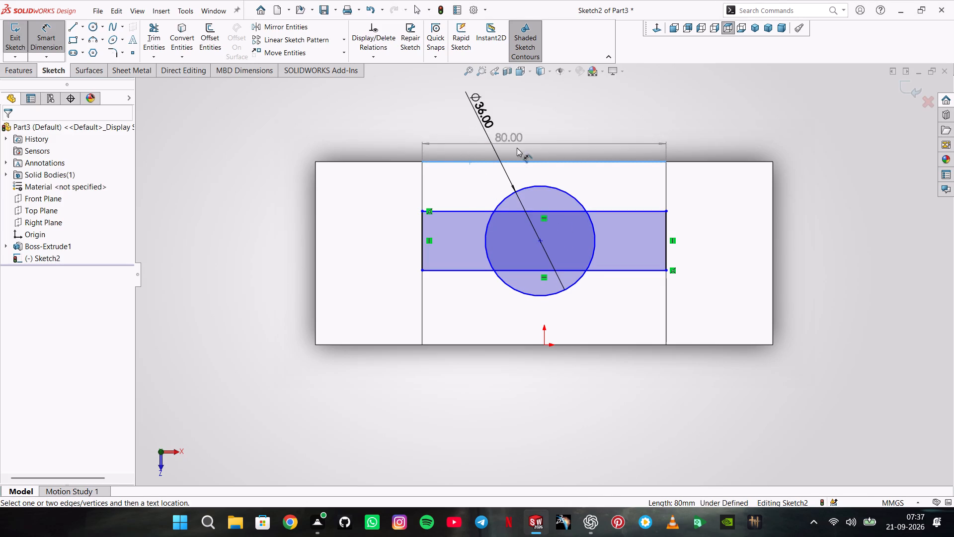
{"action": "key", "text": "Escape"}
Set the horizontal distance between the circle's centre and the rectangle's left edge to 40 mm.
{"action": "left_click", "coordinate": [539, 242]}
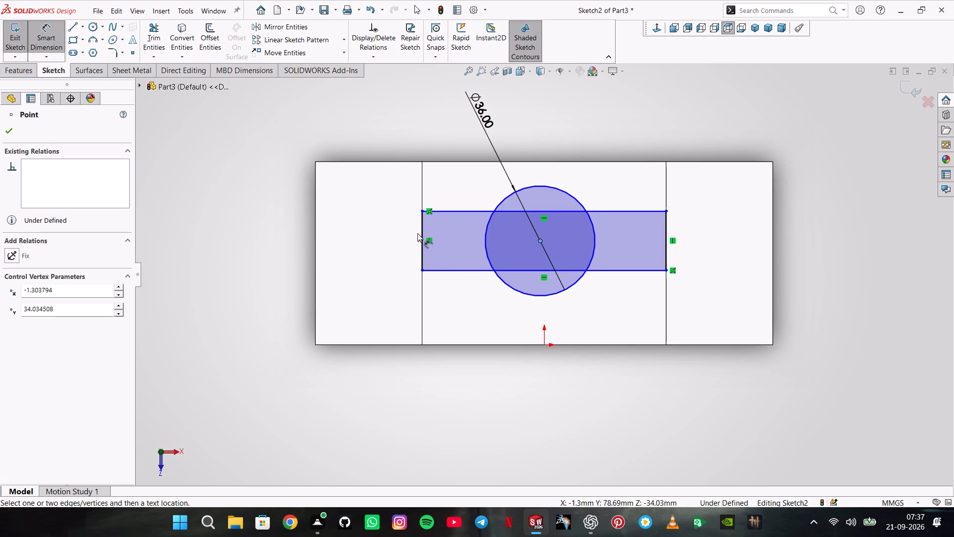
{"action": "left_click", "coordinate": [421, 233]}
{"action": "left_click", "coordinate": [443, 131]}
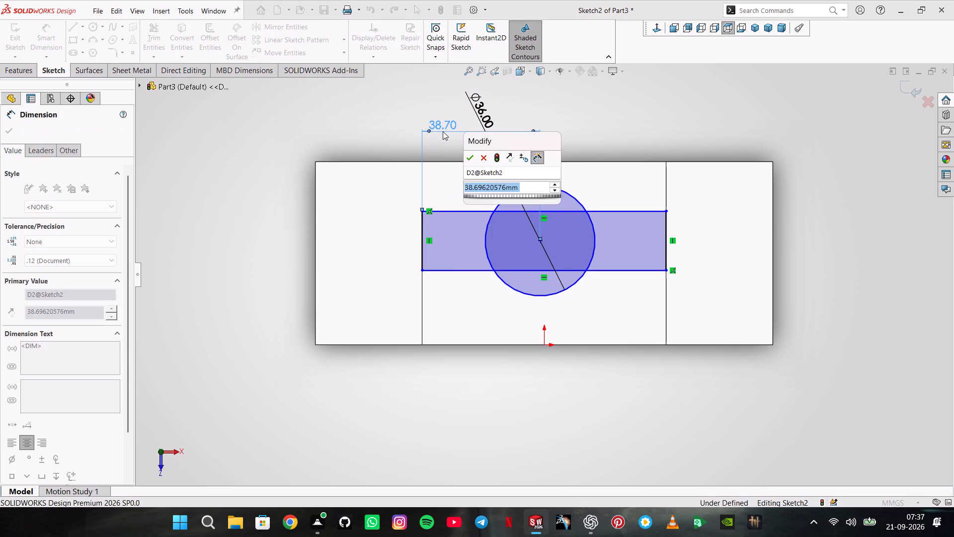
{"action": "type", "text": "40"}
{"action": "key", "text": "Return"}
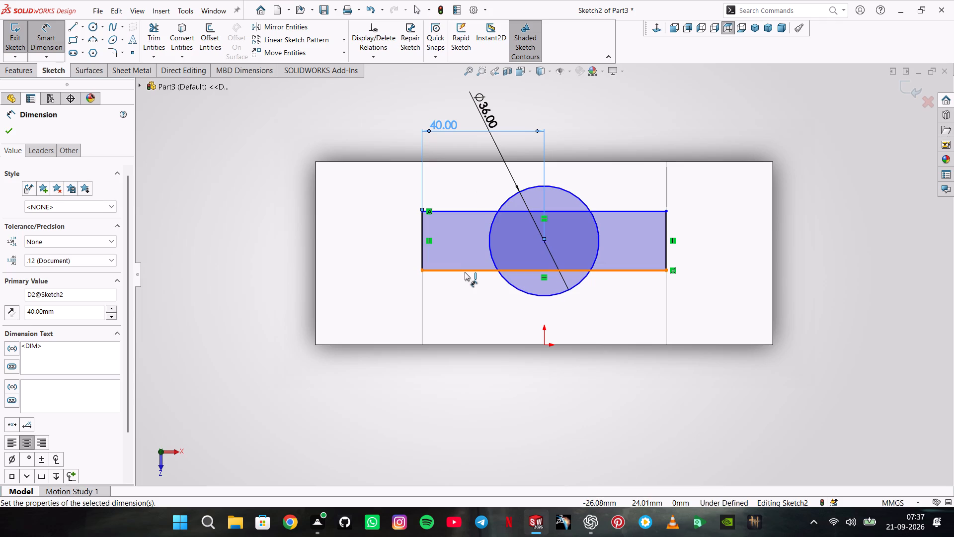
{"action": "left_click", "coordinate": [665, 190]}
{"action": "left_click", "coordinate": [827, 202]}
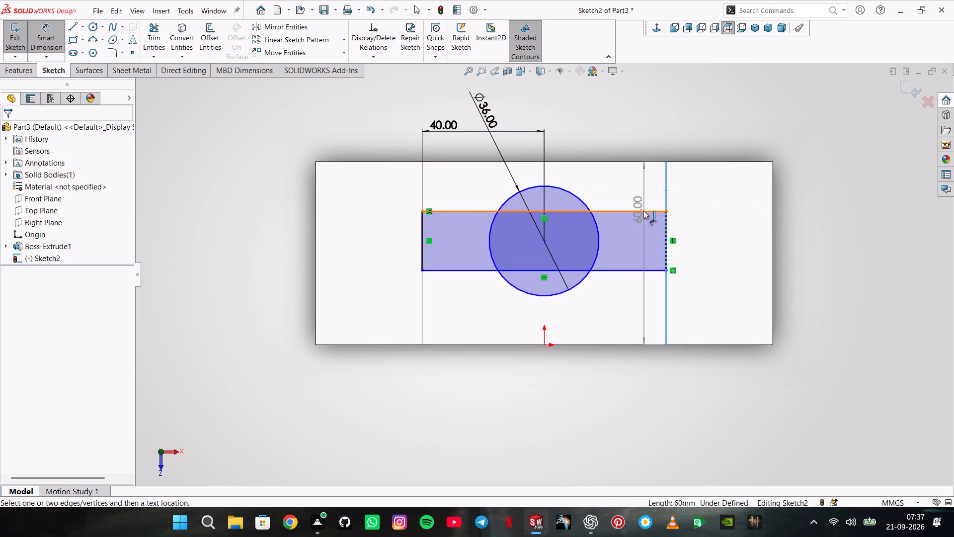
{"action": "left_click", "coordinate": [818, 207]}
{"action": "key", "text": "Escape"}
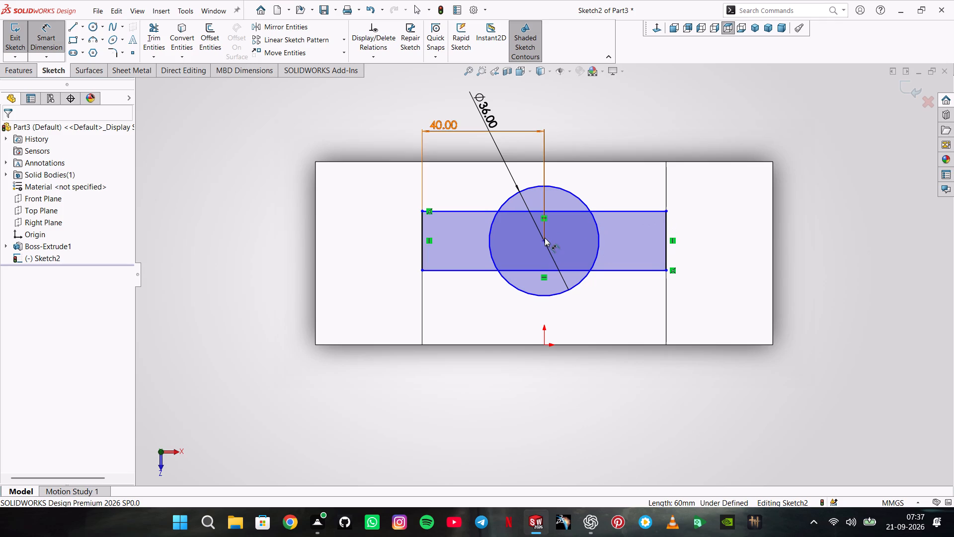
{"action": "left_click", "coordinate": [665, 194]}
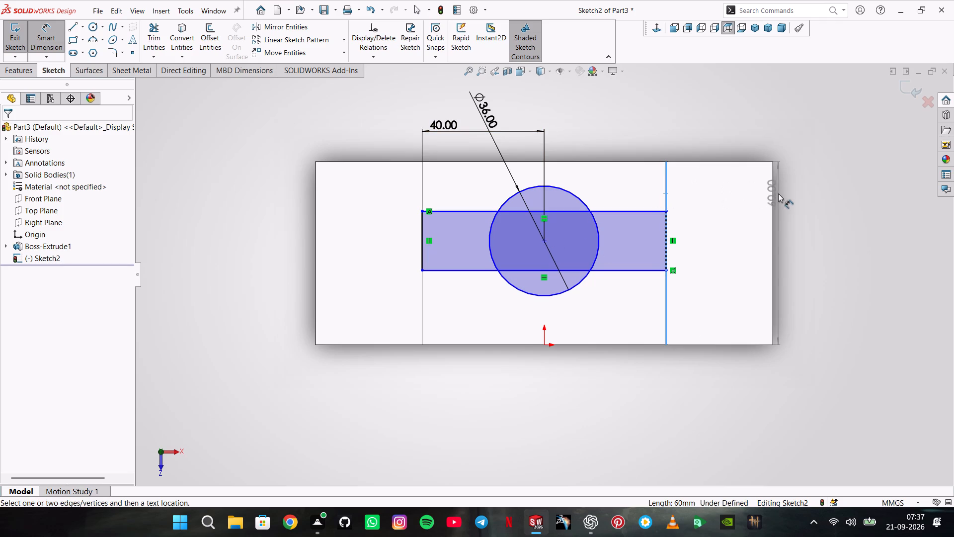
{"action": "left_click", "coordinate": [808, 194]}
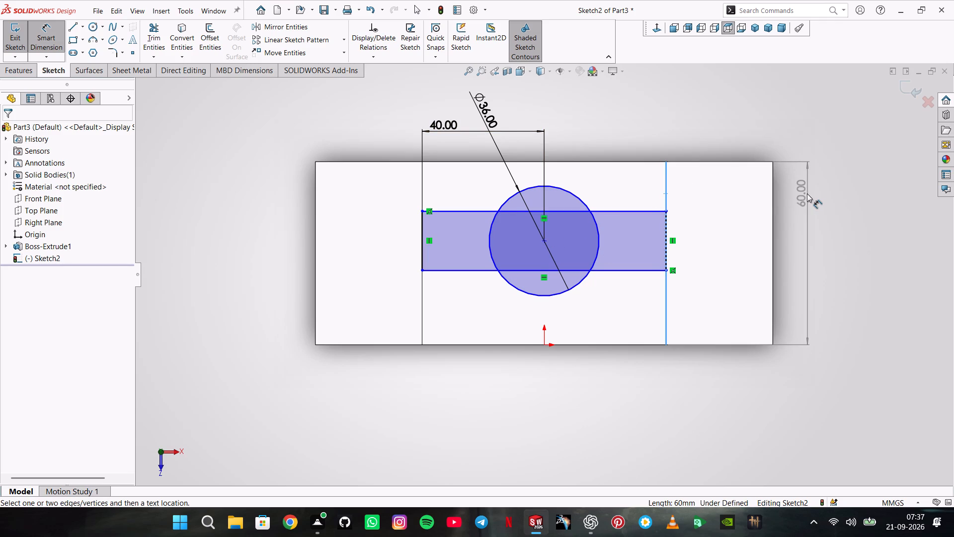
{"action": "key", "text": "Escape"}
Set the distance between the rectangle's upper edge and the top face's rear edge to 20 mm.
{"action": "left_click", "coordinate": [653, 212]}
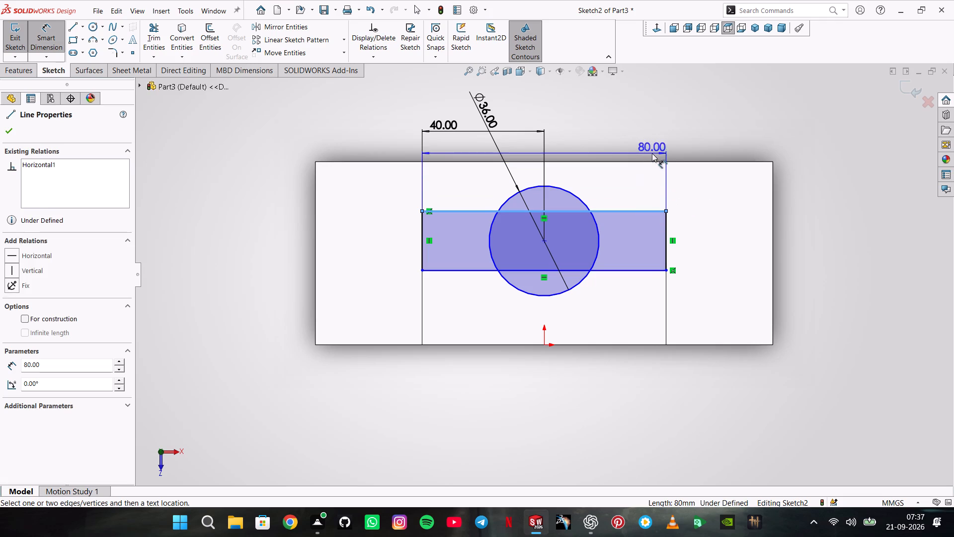
{"action": "left_click", "coordinate": [653, 163]}
{"action": "left_click", "coordinate": [790, 200]}
{"action": "type", "text": "20"}
{"action": "key", "text": "Return"}
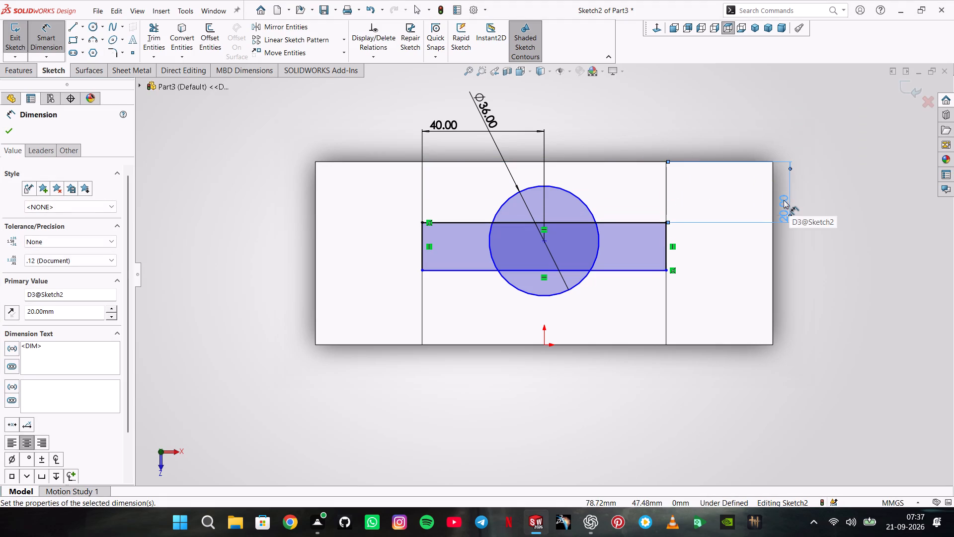
Set the distance between the circle's centre and the top face's rear edge to 30 mm.
{"action": "left_click", "coordinate": [545, 240]}
{"action": "left_click", "coordinate": [610, 160]}
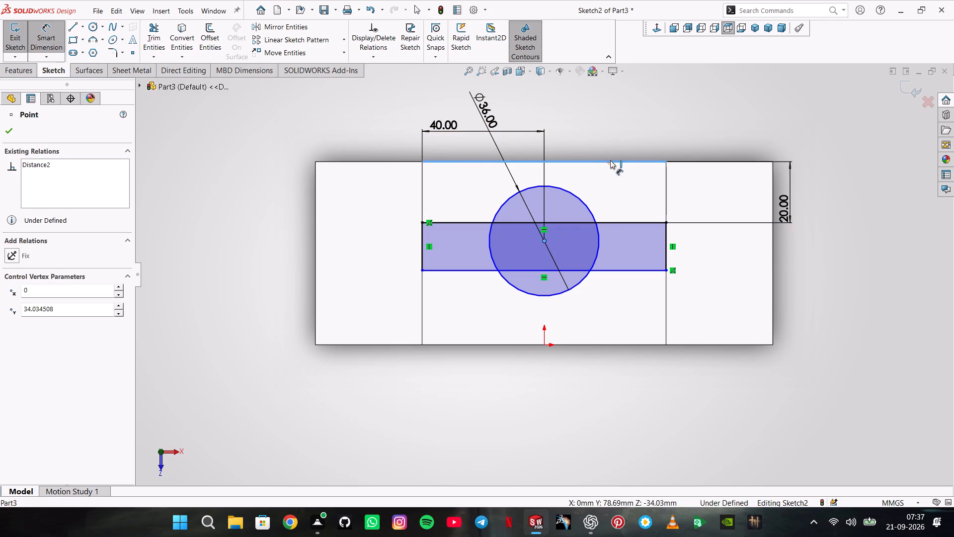
{"action": "left_click", "coordinate": [814, 206]}
{"action": "type", "text": "30"}
{"action": "key", "text": "Return"}
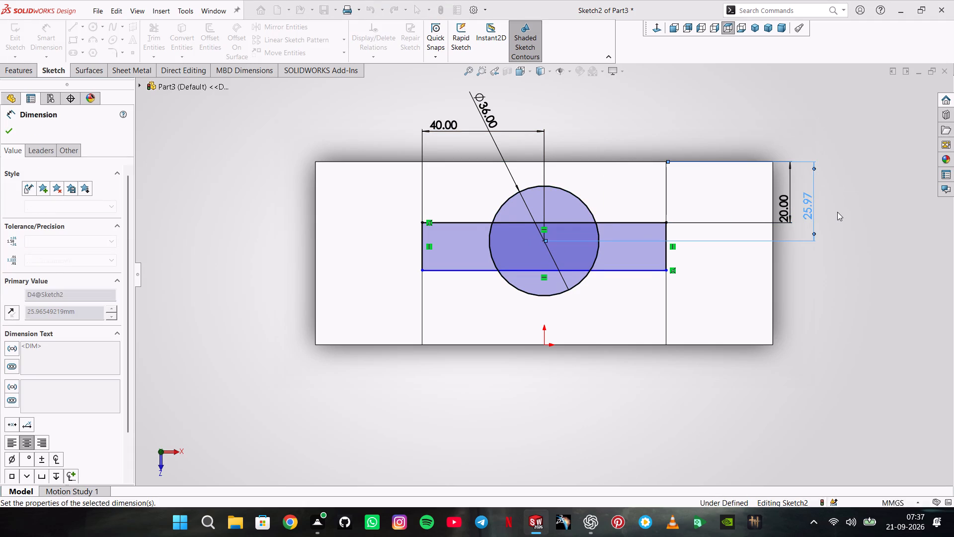
Set the distance between the rectangle's lower edge and the top face's front edge to 20 mm.
{"action": "left_click", "coordinate": [660, 271]}
{"action": "left_click", "coordinate": [641, 344]}
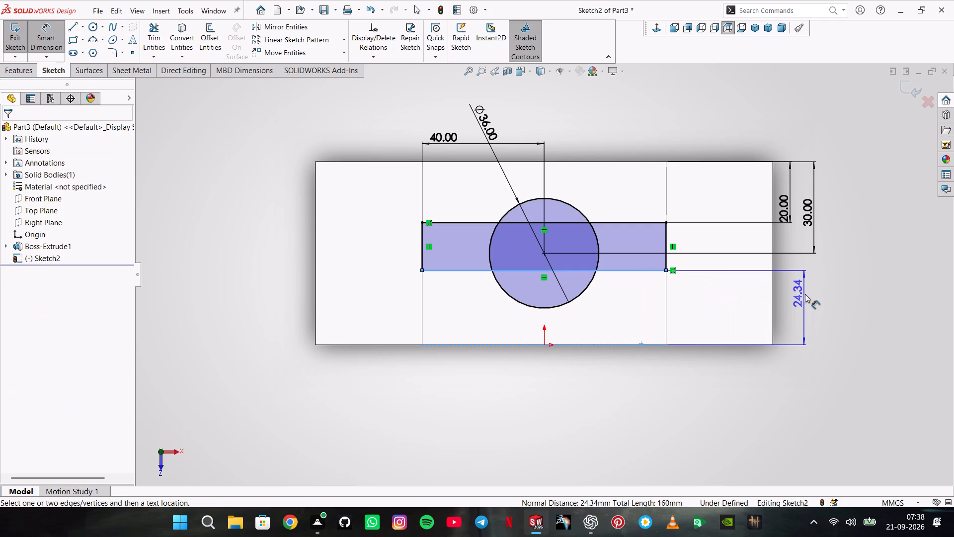
{"action": "left_click", "coordinate": [805, 294]}
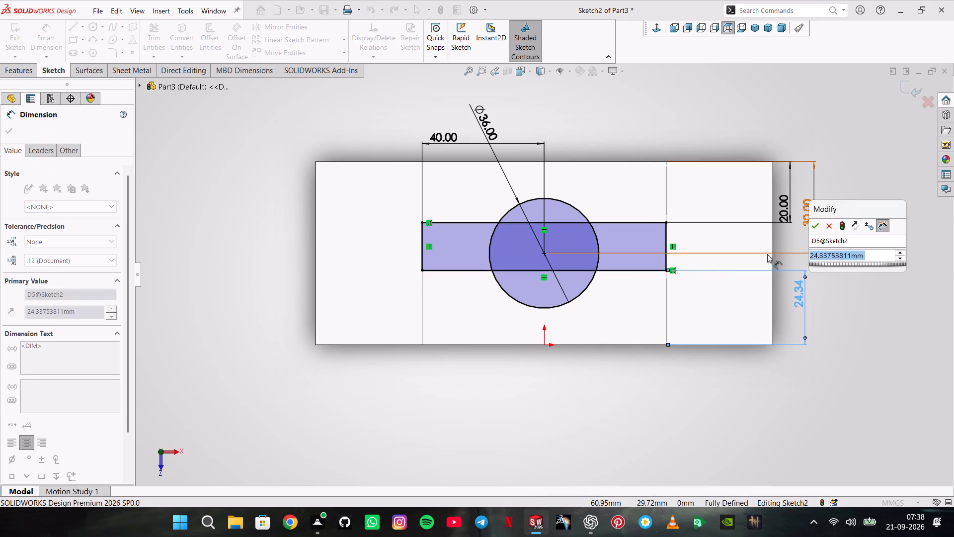
{"action": "left_click", "coordinate": [815, 227]}
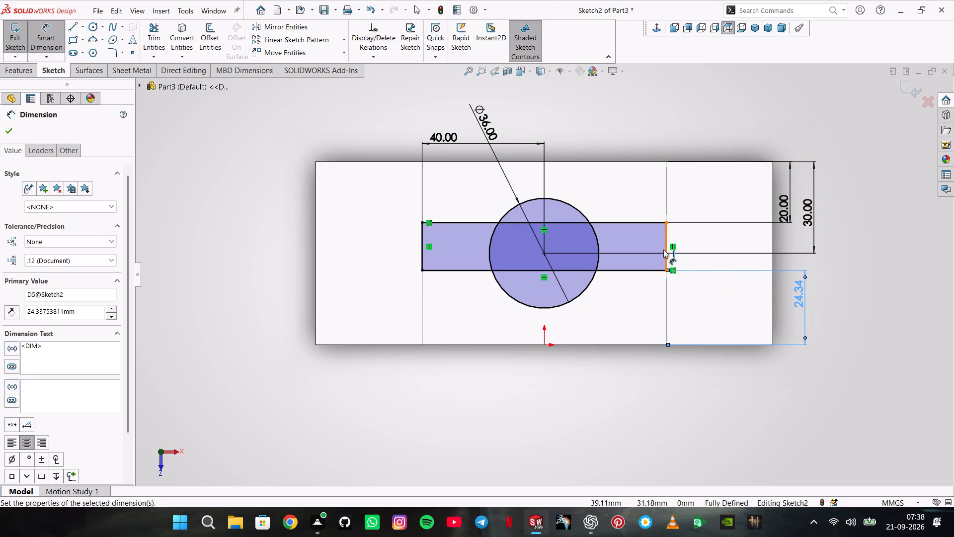
{"action": "double_click", "coordinate": [799, 288]}
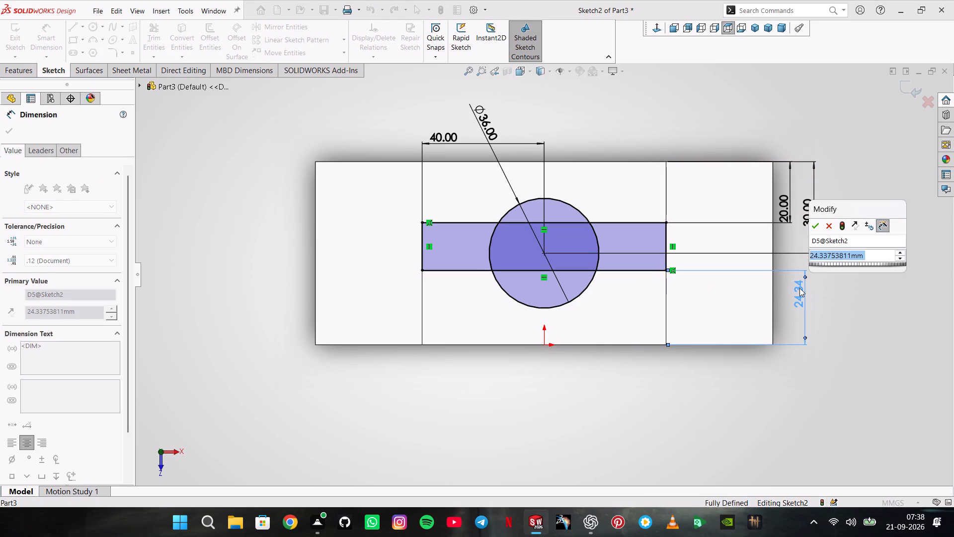
{"action": "key", "text": "2"}
{"action": "key", "text": "0"}
{"action": "key", "text": "Return"}
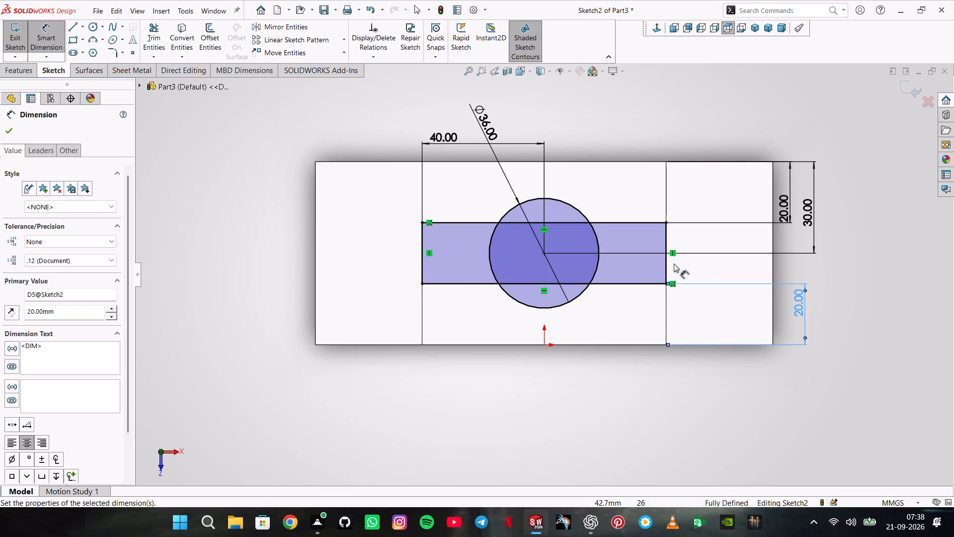
Add a driven dimension to the rectangle's short right side.
{"action": "left_click", "coordinate": [665, 263]}
{"action": "left_click", "coordinate": [789, 248]}
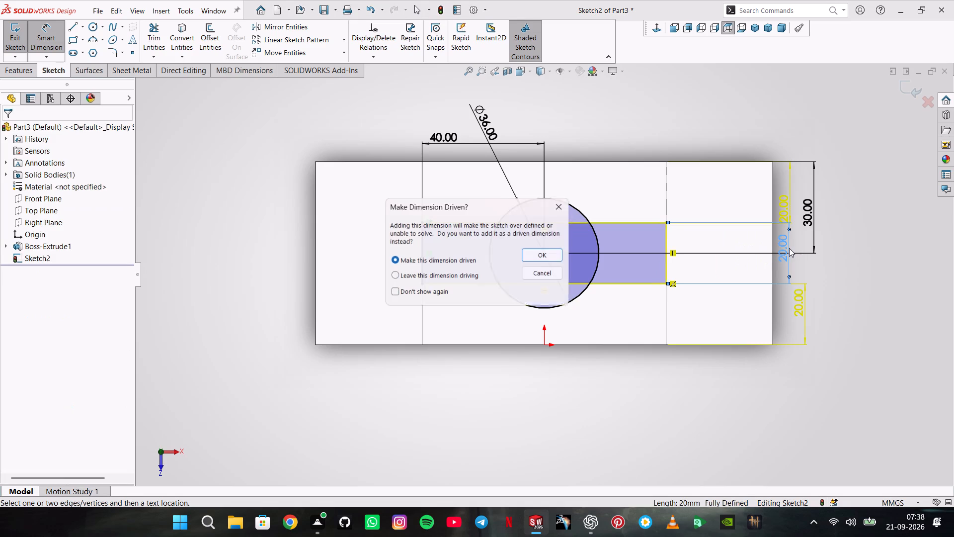
{"action": "left_click", "coordinate": [547, 255]}
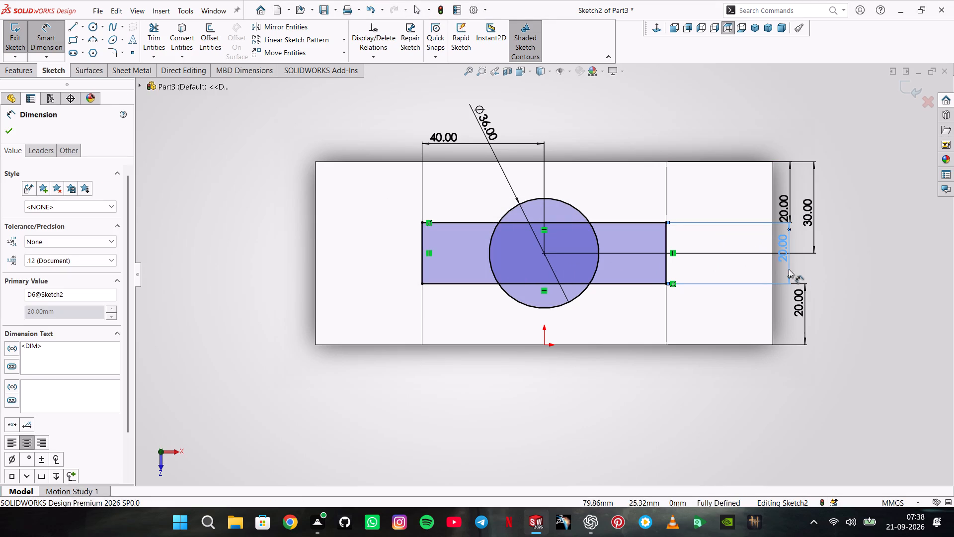
Delete the two 20 mm dimensions locating the rectangle's long edges from the top face's front and rear edges.
{"action": "left_click", "coordinate": [799, 293]}
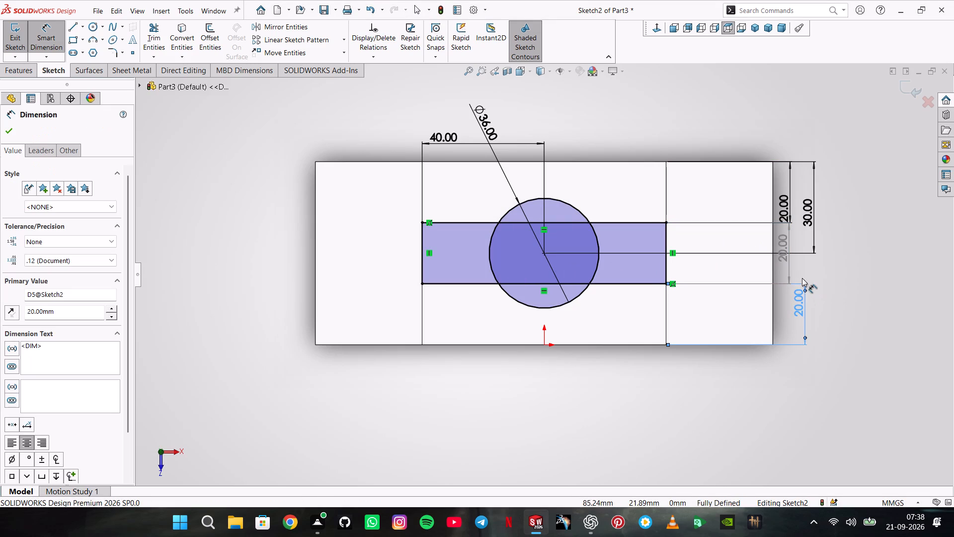
{"action": "key", "text": "Delete"}
{"action": "left_click", "coordinate": [788, 213]}
{"action": "key", "text": "Delete"}
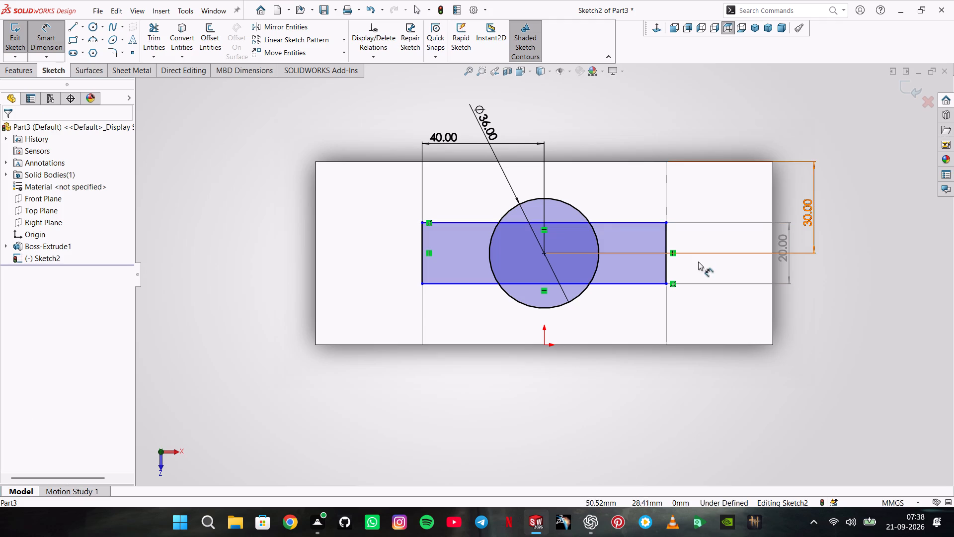
Dimension the rectangle's short right side to 15 mm.
{"action": "left_click", "coordinate": [666, 260]}
{"action": "left_click", "coordinate": [828, 264]}
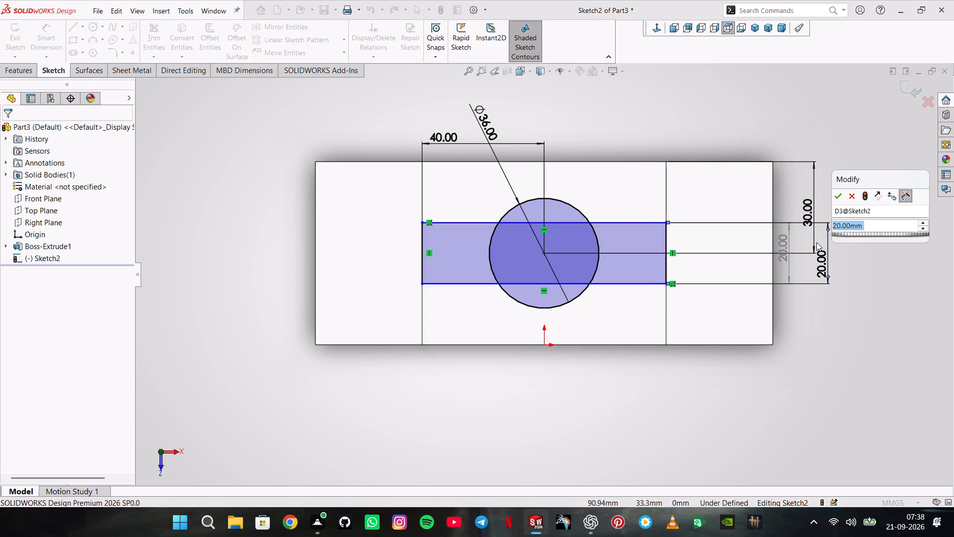
{"action": "type", "text": "15"}
{"action": "key", "text": "Return"}
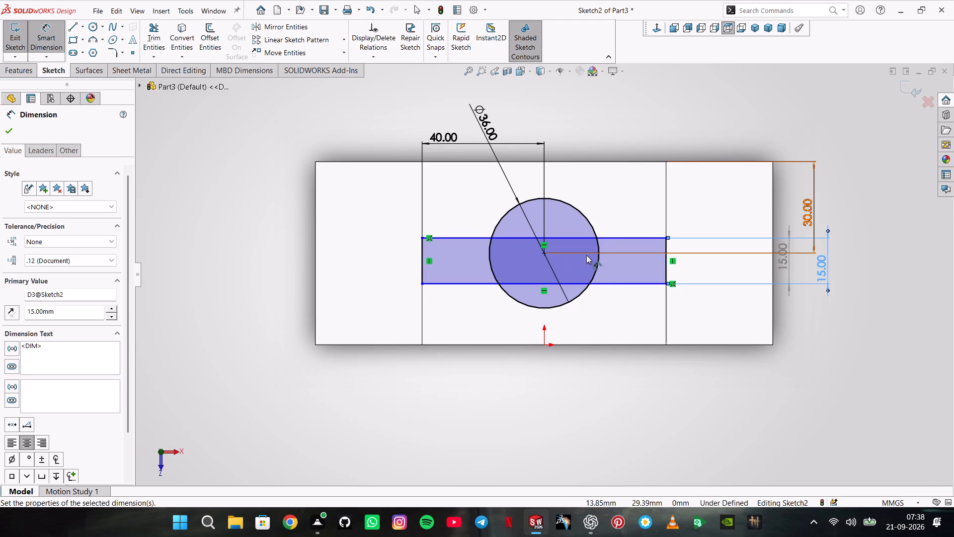
Set the distance between the rectangle's upper edge and the top face's rear edge to 22.5 mm.
{"action": "left_click", "coordinate": [636, 235]}
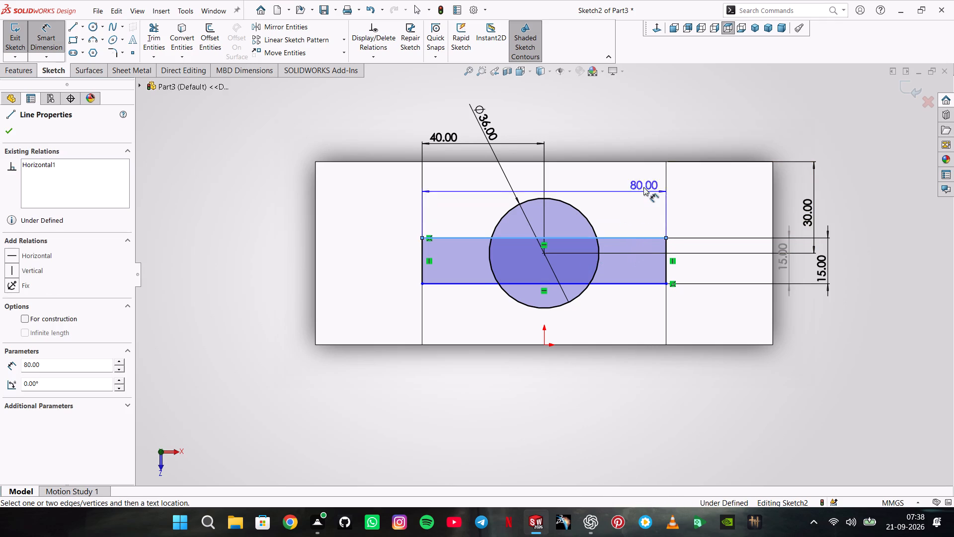
{"action": "left_click", "coordinate": [638, 161]}
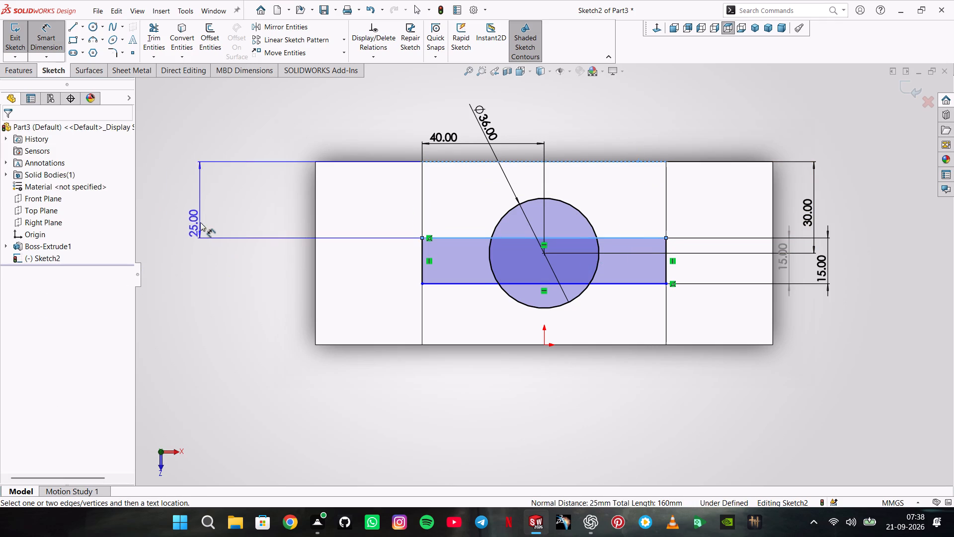
{"action": "left_click", "coordinate": [205, 208]}
{"action": "type", "text": "22.5"}
{"action": "key", "text": "Return"}
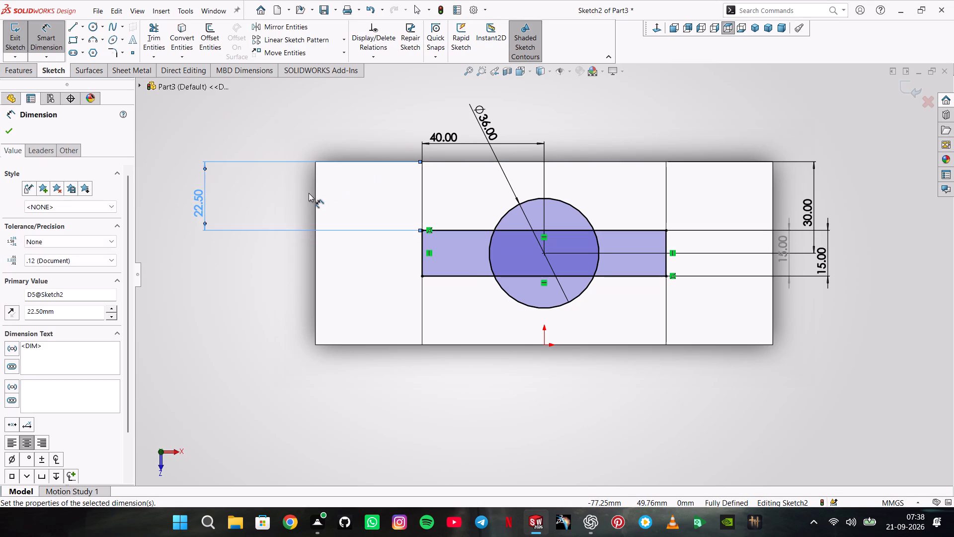
{"action": "left_click", "coordinate": [316, 194]}
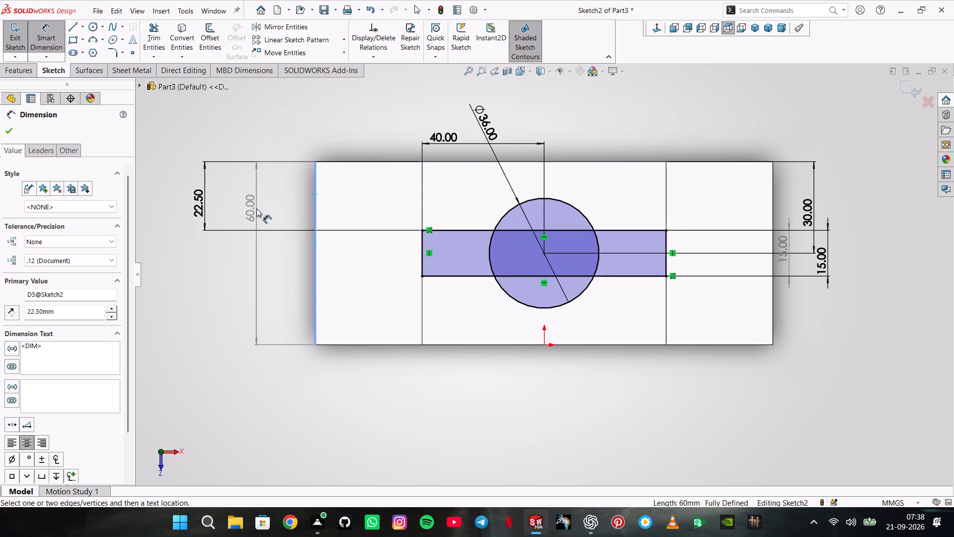
{"action": "key", "text": "Escape"}
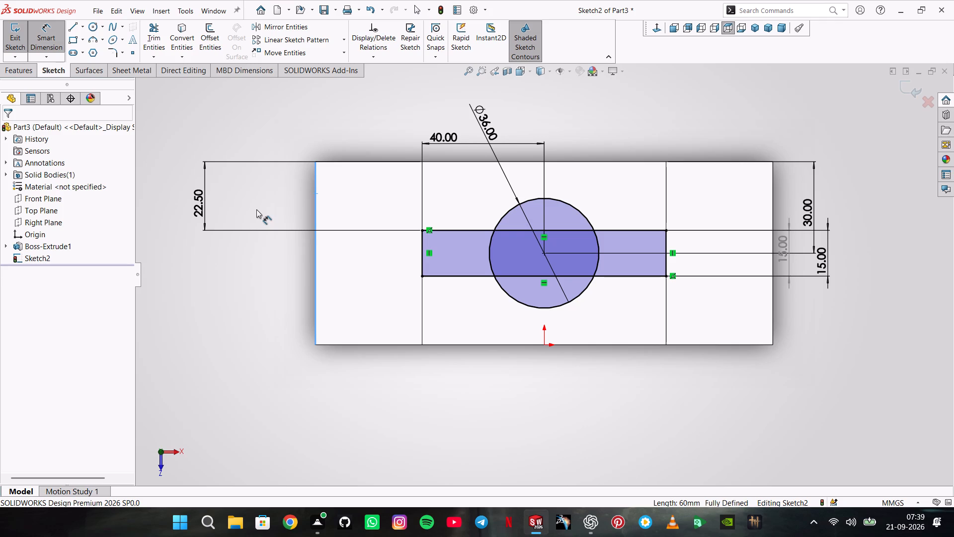
Delete the redundant driven dimension on the rectangle's short right side.
{"action": "left_click", "coordinate": [778, 248]}
{"action": "key", "text": "Delete"}
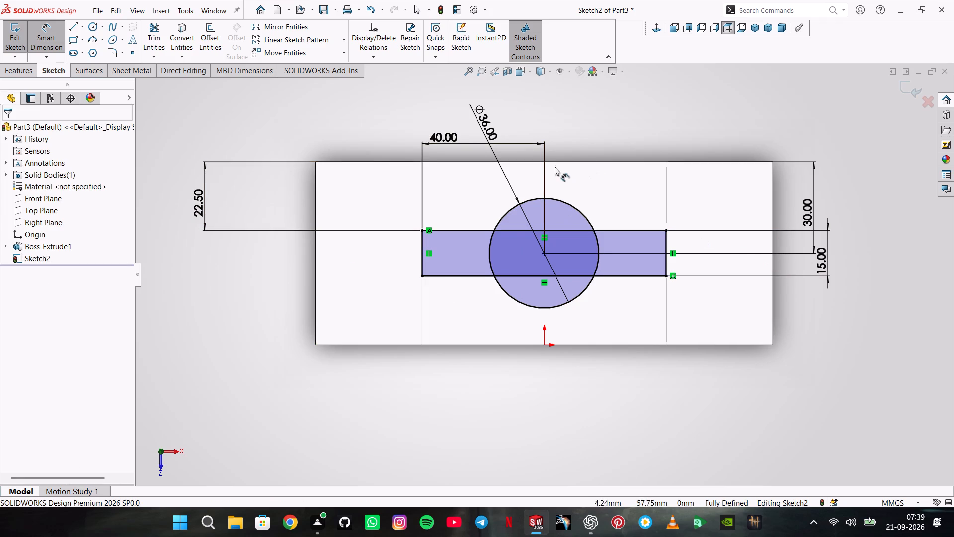
Trim the circle's arcs inside the rectangle and the rectangle's edges inside the circle to leave one closed outline.
{"action": "left_click", "coordinate": [154, 32]}
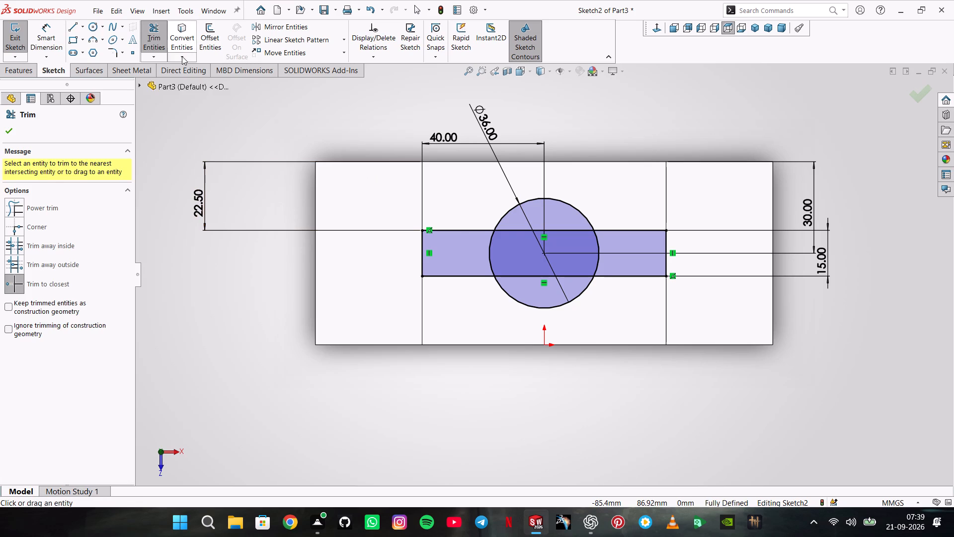
{"action": "left_click", "coordinate": [489, 246]}
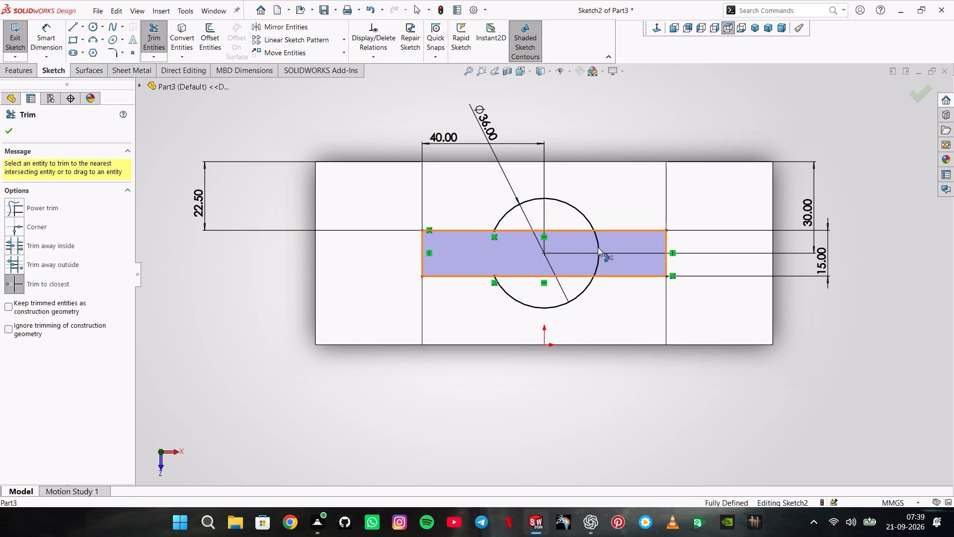
{"action": "left_click", "coordinate": [596, 250]}
{"action": "left_click", "coordinate": [564, 228]}
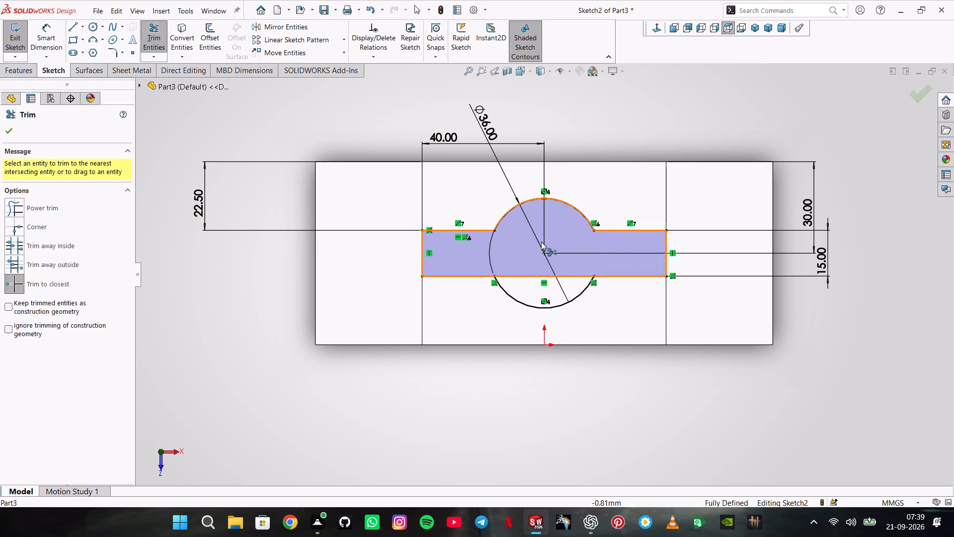
{"action": "left_click", "coordinate": [548, 278]}
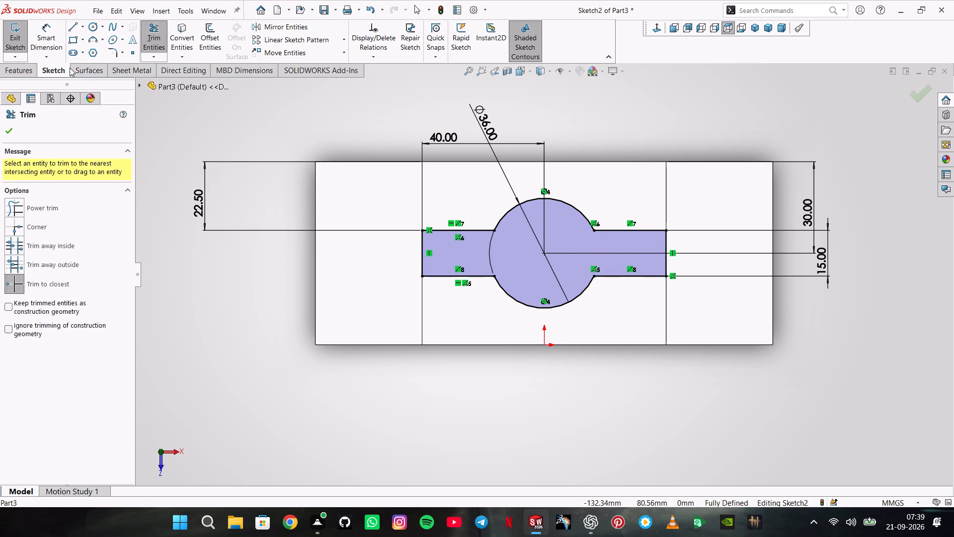
{"action": "left_click", "coordinate": [3, 124]}
Extrude-cut the combined circle-and-slot profile 21 mm deep into the block's top face.
{"action": "left_click", "coordinate": [21, 78]}
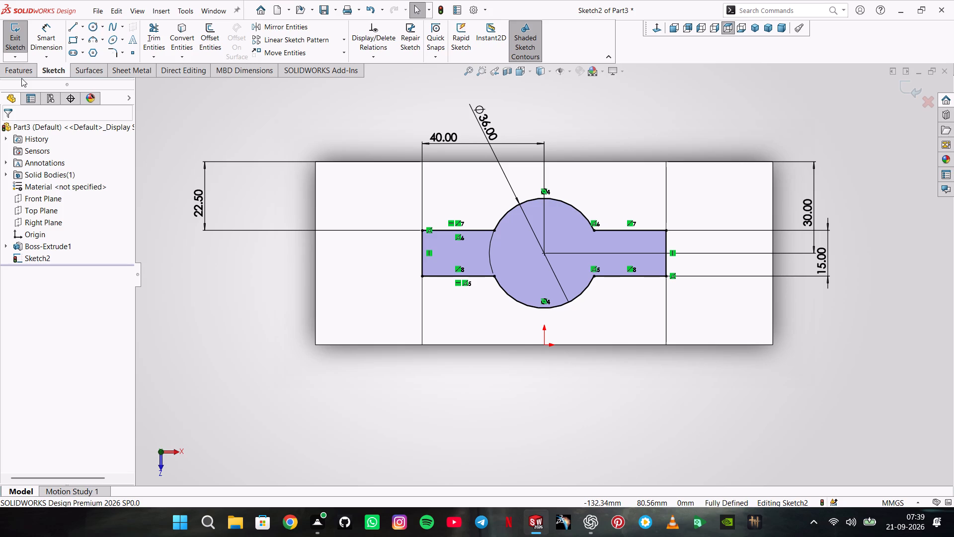
{"action": "left_click", "coordinate": [21, 77]}
{"action": "left_click", "coordinate": [206, 39]}
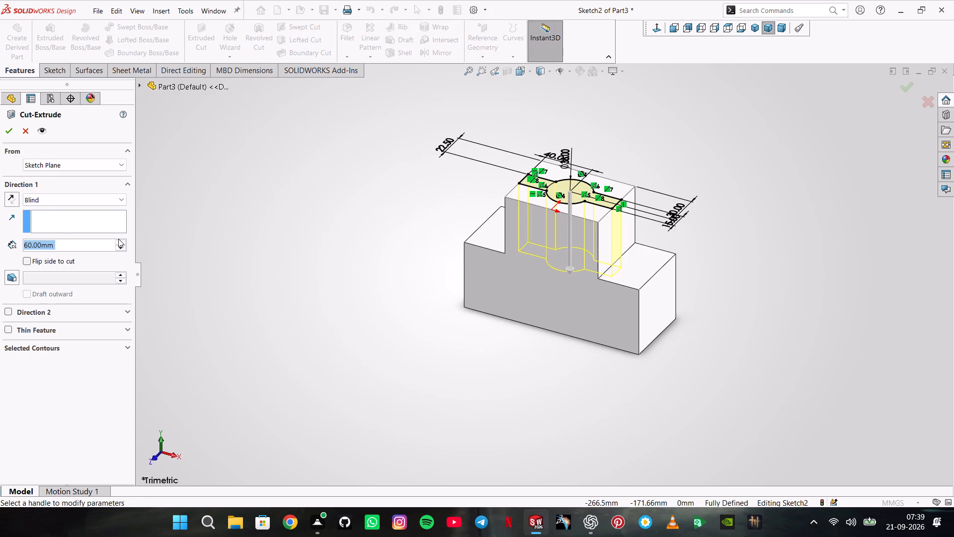
{"action": "type", "text": "21"}
{"action": "key", "text": "Return"}
{"action": "key", "text": "Return"}
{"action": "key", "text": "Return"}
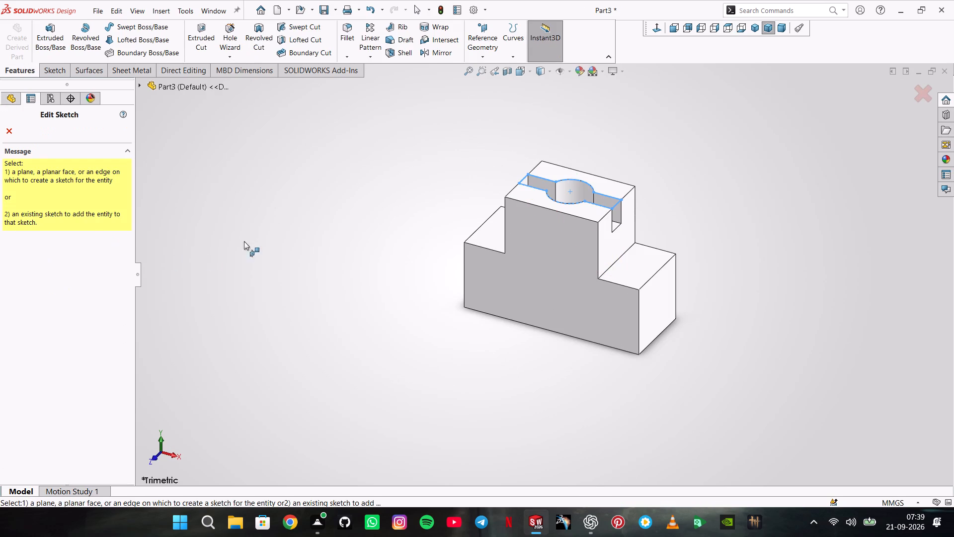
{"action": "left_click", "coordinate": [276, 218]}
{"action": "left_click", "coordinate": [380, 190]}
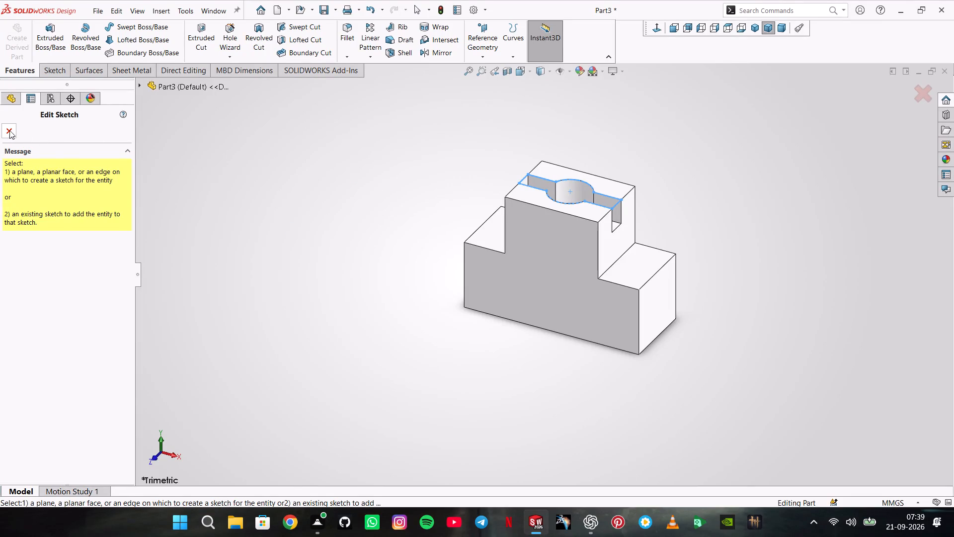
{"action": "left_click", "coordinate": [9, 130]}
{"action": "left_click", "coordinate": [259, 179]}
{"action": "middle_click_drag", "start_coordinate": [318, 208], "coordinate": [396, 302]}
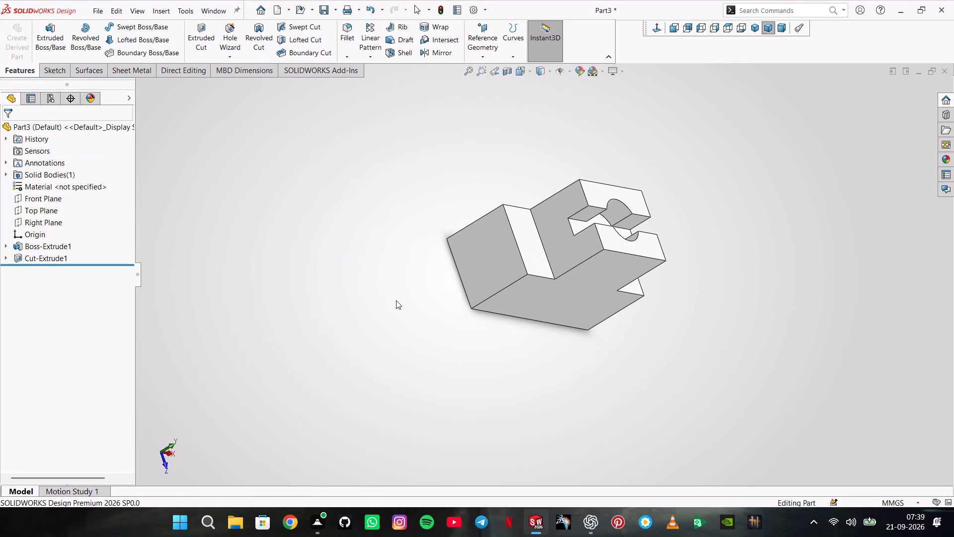
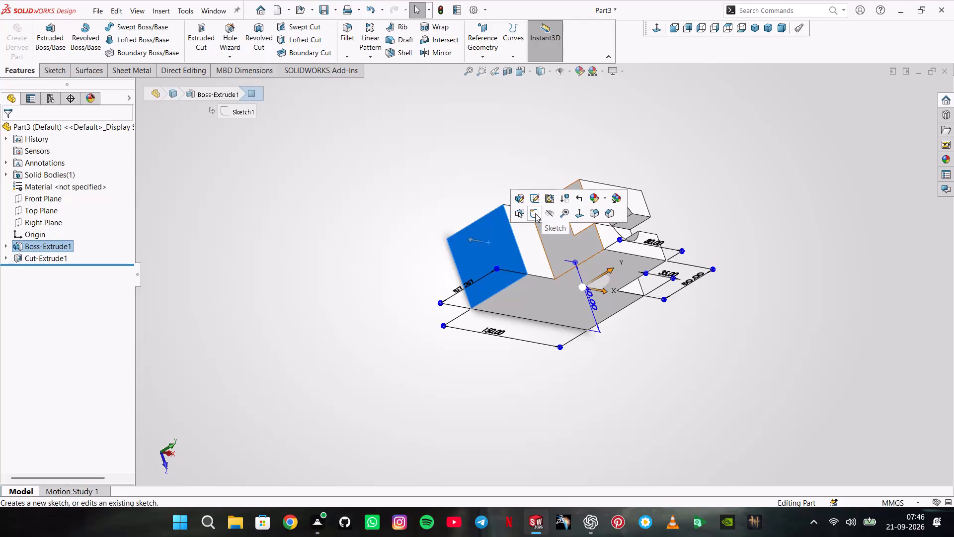
Sketch a full-height rectangle about 37 mm wide on the block's lower left end face, with a rectangle about 27 by 55 mm inside it.
{"action": "left_click", "coordinate": [535, 213]}
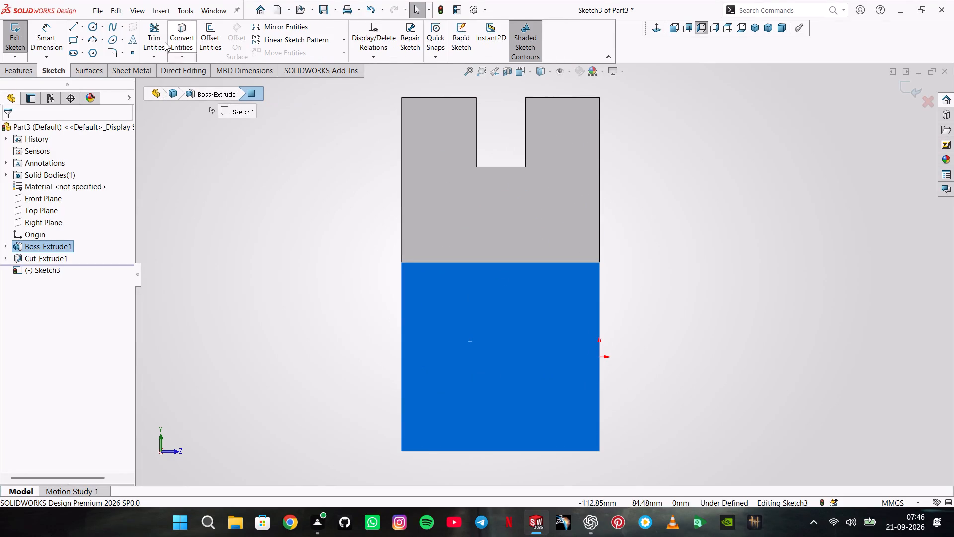
{"action": "left_click", "coordinate": [70, 40]}
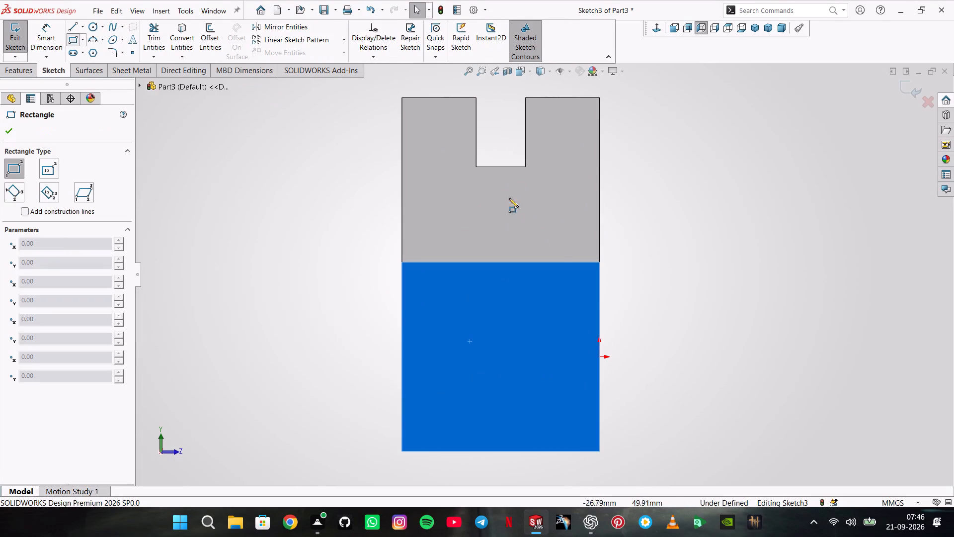
{"action": "left_click", "coordinate": [436, 264]}
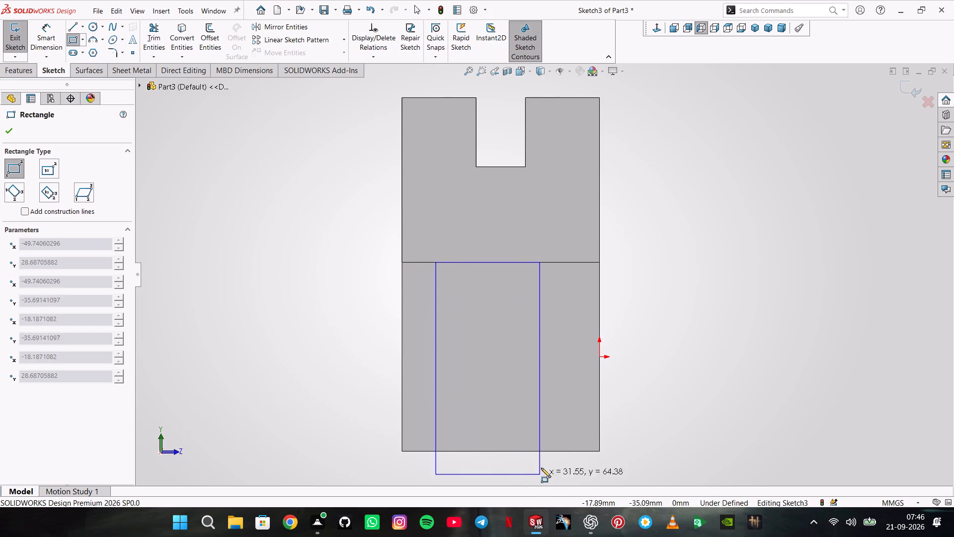
{"action": "left_click", "coordinate": [556, 453]}
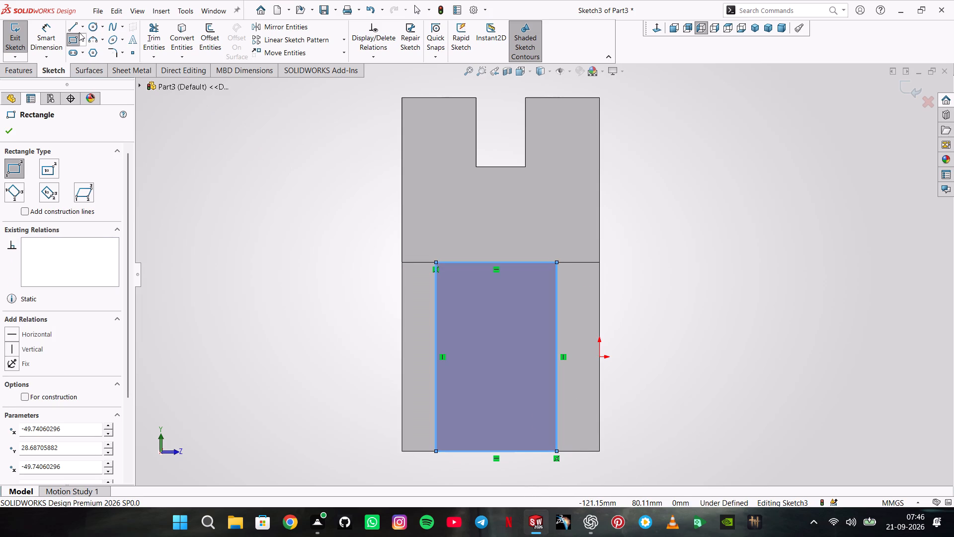
{"action": "left_click", "coordinate": [453, 266]}
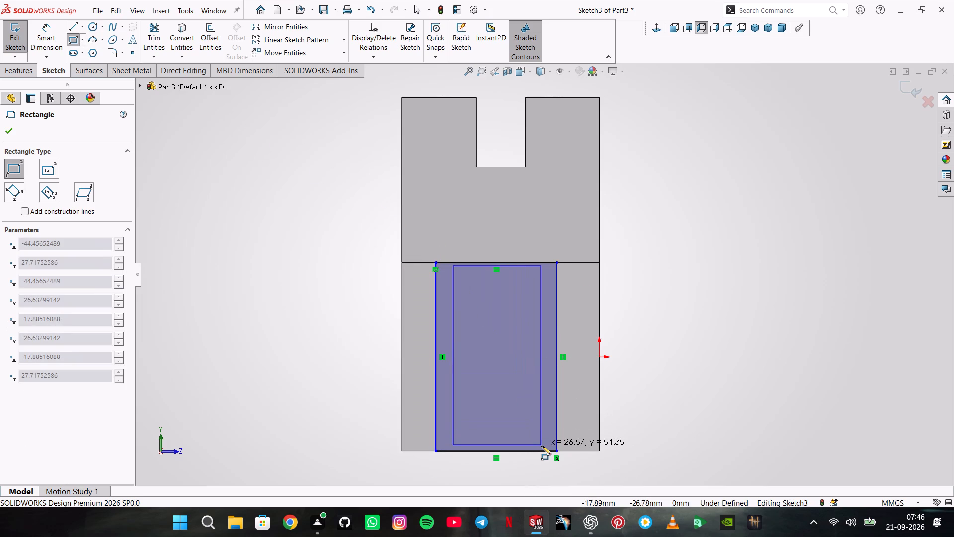
{"action": "left_click", "coordinate": [541, 446]}
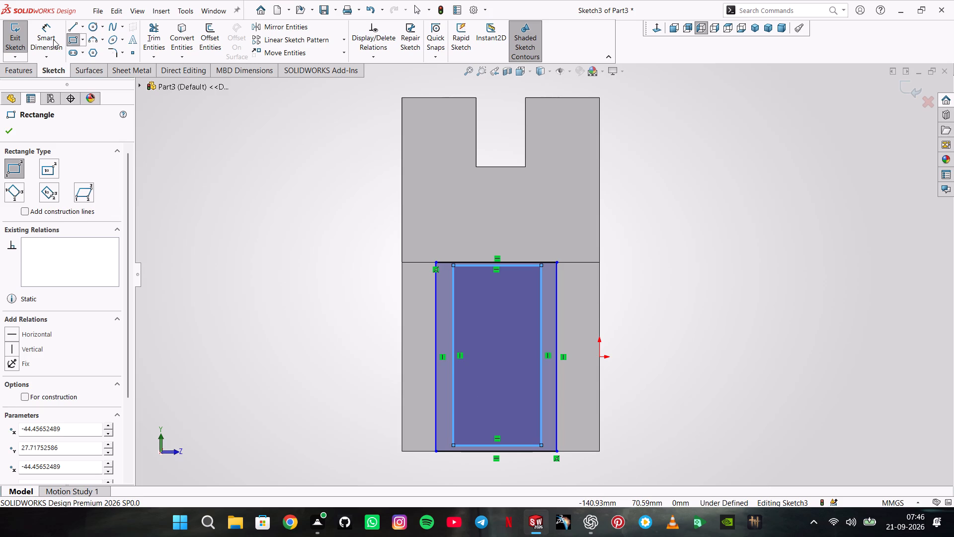
Set the gap between the right edges of the inner and outer rectangles to 5 mm.
{"action": "left_click", "coordinate": [53, 39]}
{"action": "left_click", "coordinate": [541, 364]}
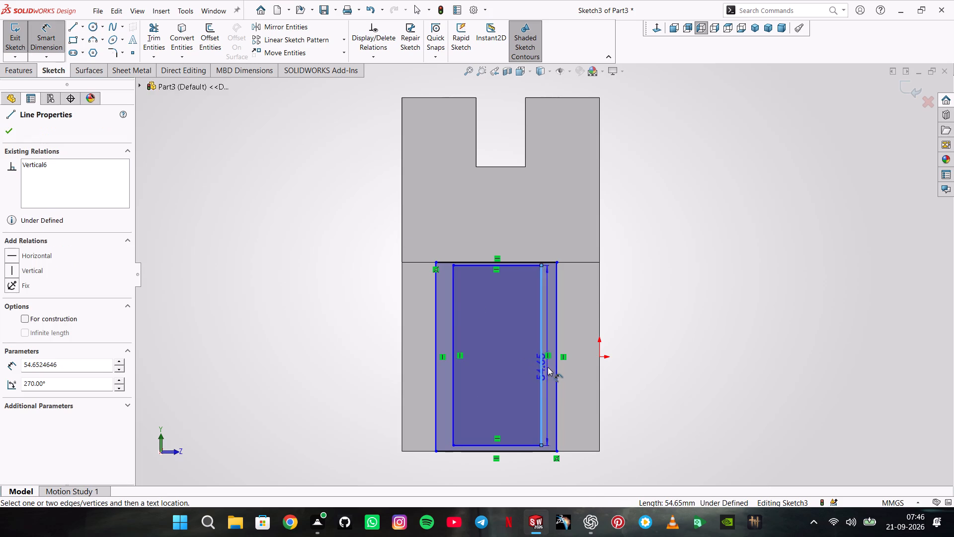
{"action": "left_click", "coordinate": [555, 367]}
{"action": "left_click", "coordinate": [545, 221]}
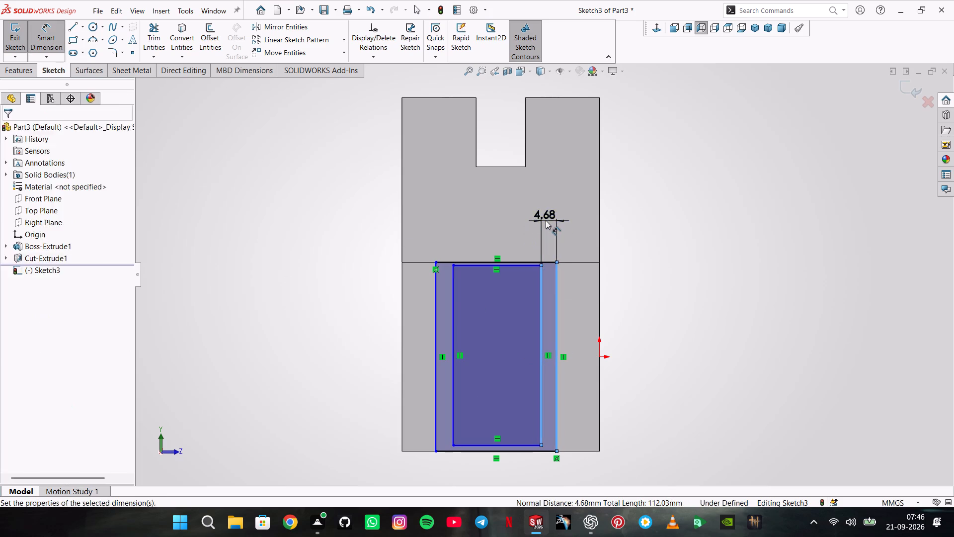
{"action": "key", "text": "5"}
{"action": "key", "text": "Return"}
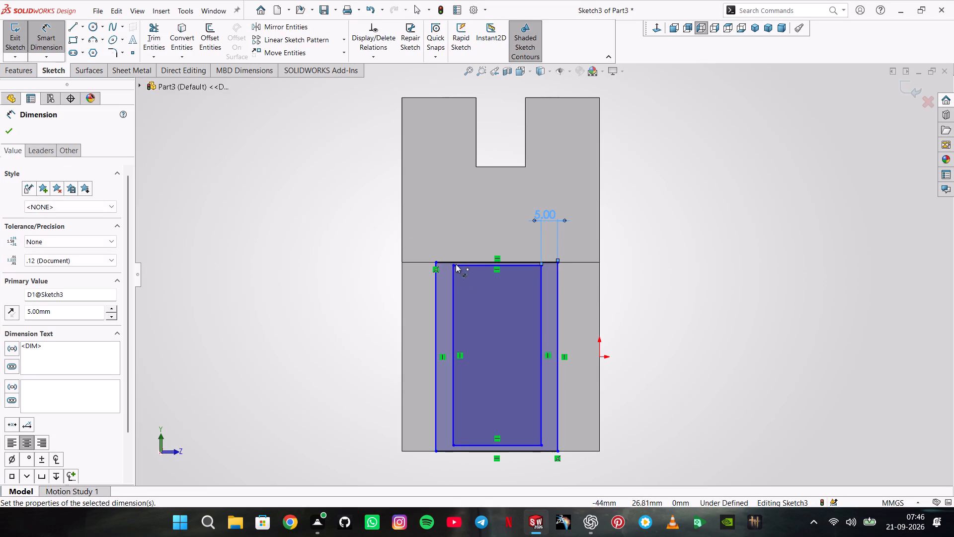
Dimension the outer rectangle's width along its top edge, keeping the value as drawn.
{"action": "left_click", "coordinate": [454, 263]}
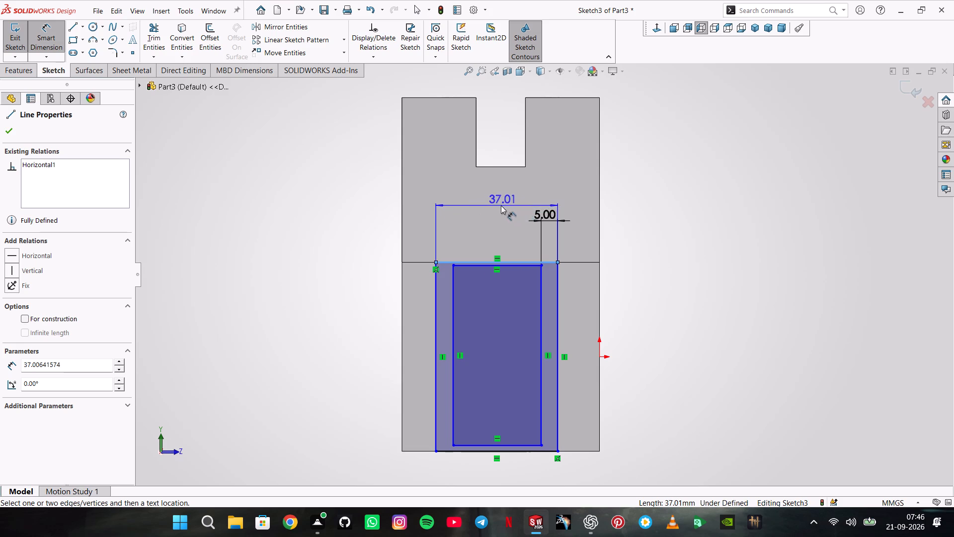
{"action": "left_click", "coordinate": [501, 205]}
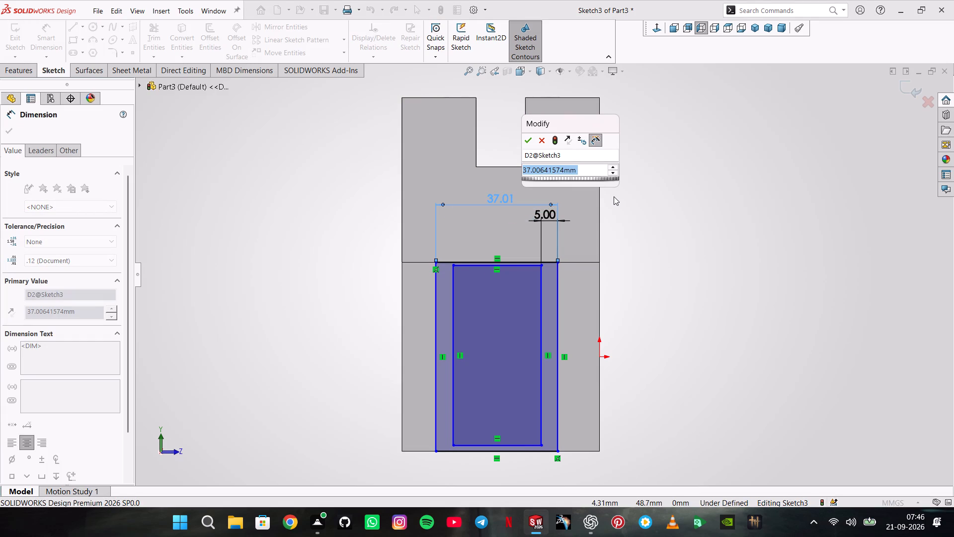
{"action": "left_click", "coordinate": [577, 452]}
{"action": "left_click", "coordinate": [529, 147]}
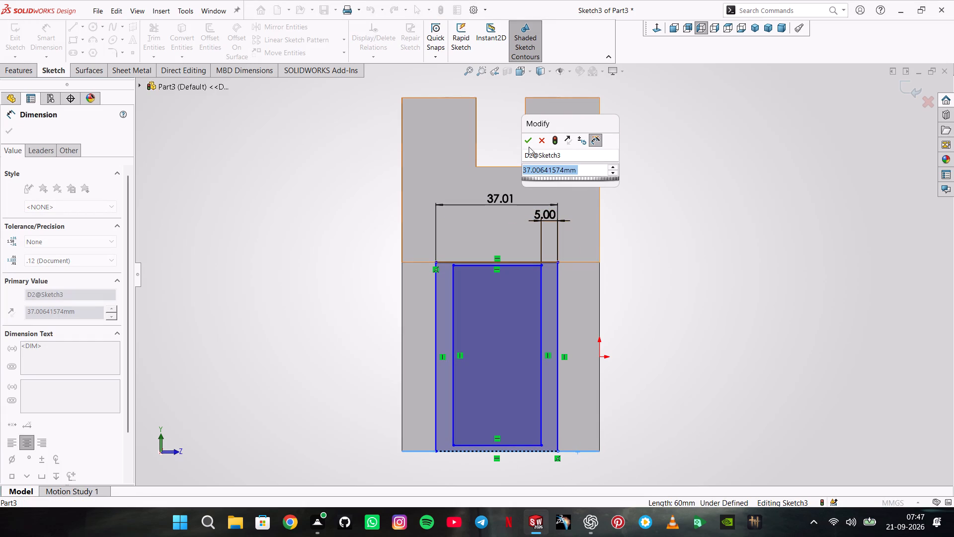
{"action": "left_click", "coordinate": [530, 142]}
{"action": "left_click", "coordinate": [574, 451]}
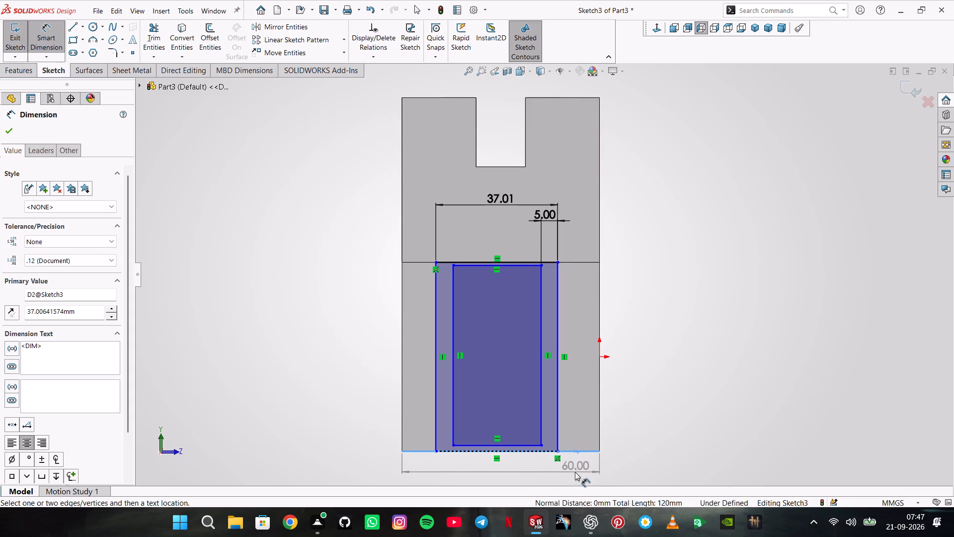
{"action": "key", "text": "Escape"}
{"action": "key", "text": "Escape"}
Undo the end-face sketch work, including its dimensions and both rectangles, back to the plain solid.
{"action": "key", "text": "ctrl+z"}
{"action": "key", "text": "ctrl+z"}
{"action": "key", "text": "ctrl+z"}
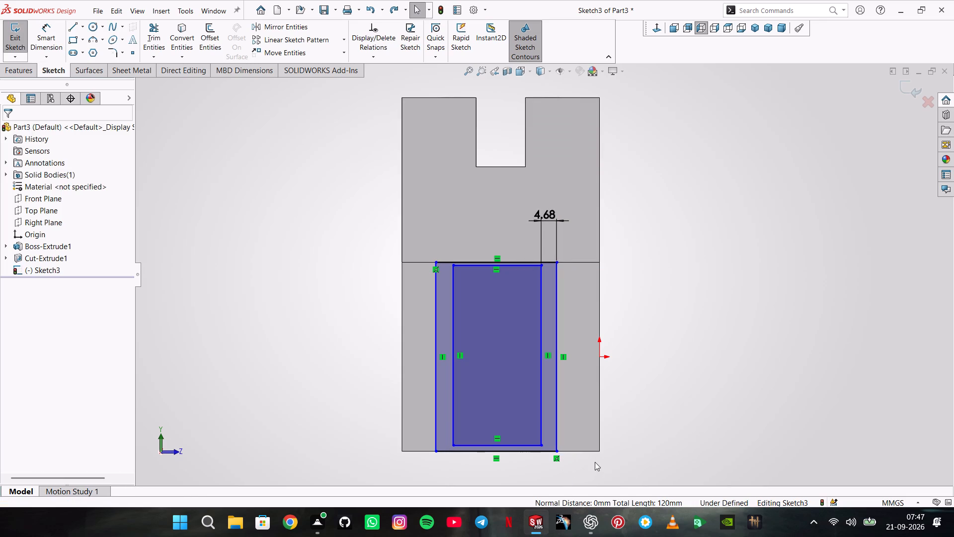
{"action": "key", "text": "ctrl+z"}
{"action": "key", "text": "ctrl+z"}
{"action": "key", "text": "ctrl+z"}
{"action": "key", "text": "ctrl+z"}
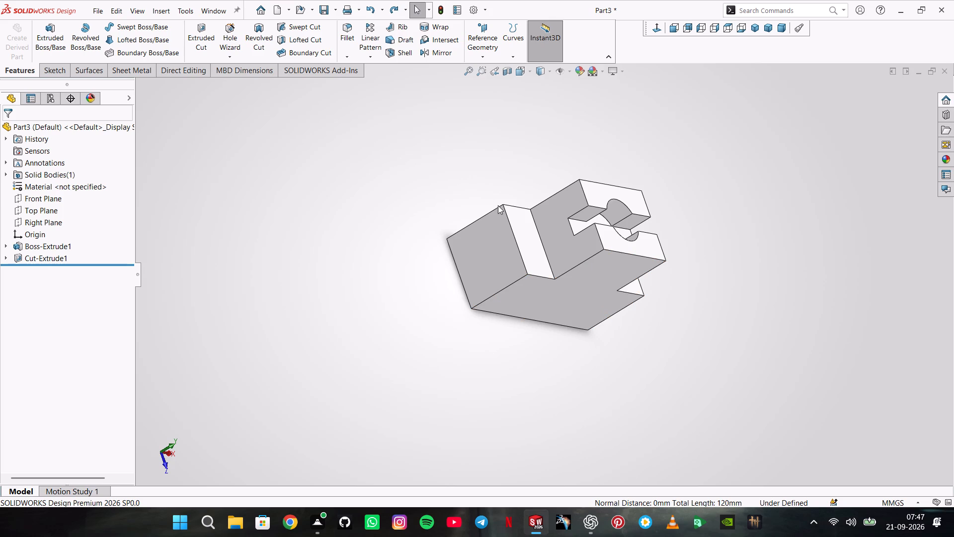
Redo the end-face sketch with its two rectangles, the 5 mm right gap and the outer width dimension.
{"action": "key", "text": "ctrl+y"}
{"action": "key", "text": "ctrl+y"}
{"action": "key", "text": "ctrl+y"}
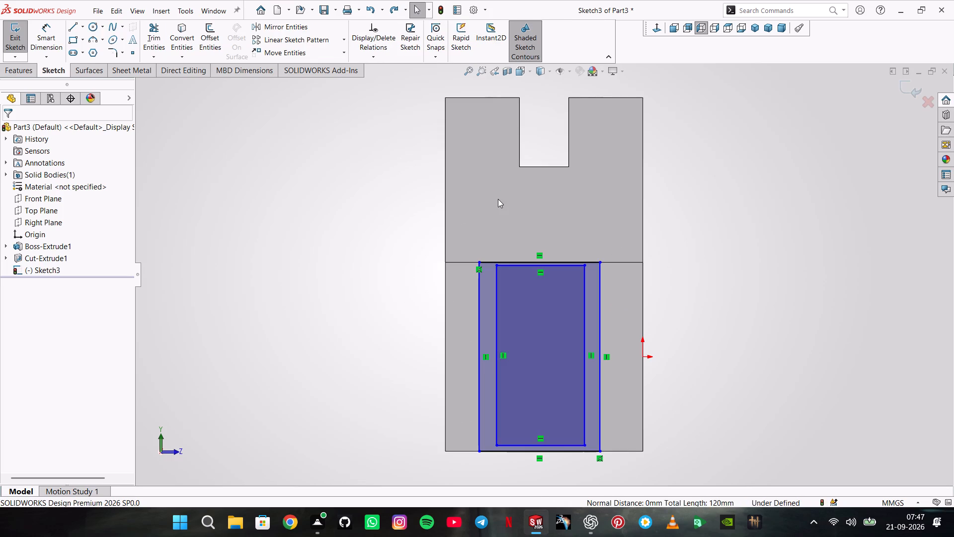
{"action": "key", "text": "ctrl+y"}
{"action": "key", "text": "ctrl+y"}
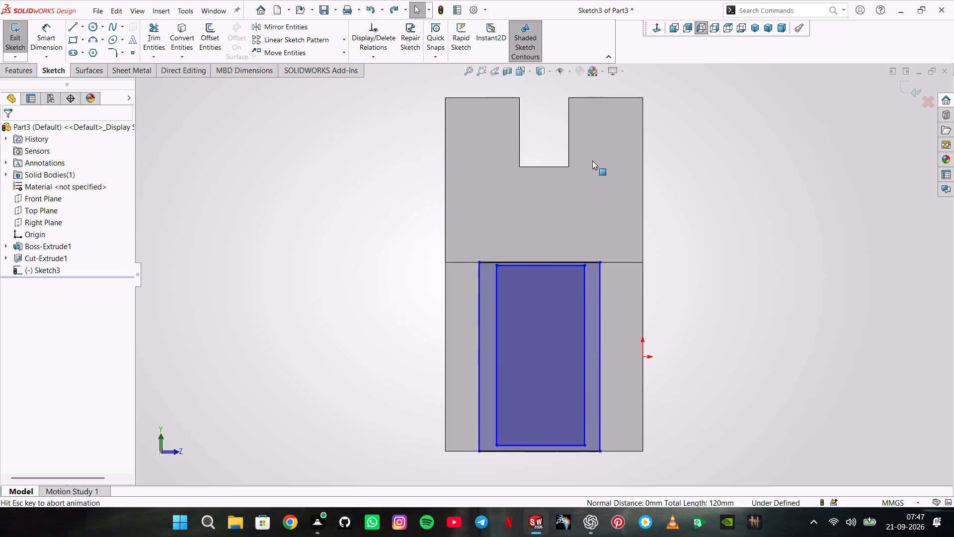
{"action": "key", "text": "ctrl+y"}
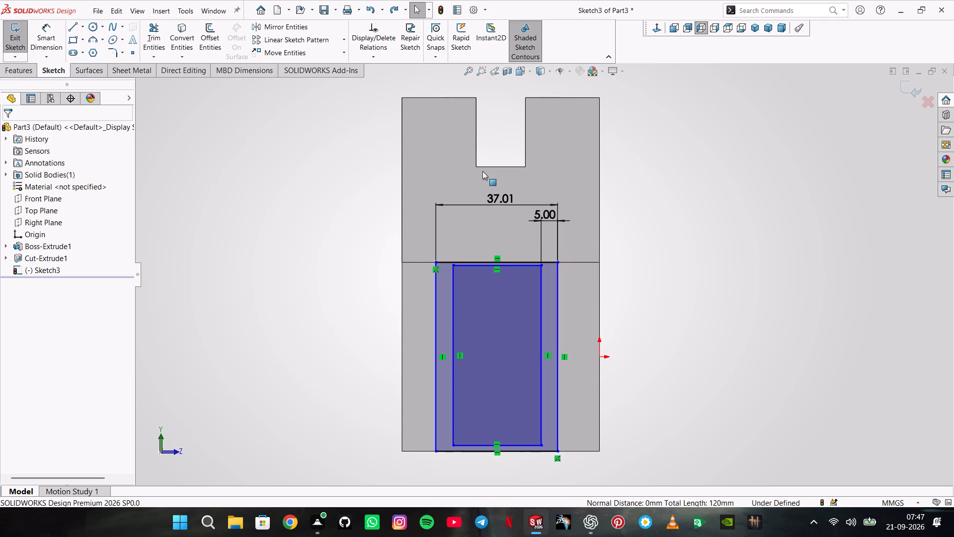
Set the outer rectangle's width to 40 mm.
{"action": "double_click", "coordinate": [490, 194]}
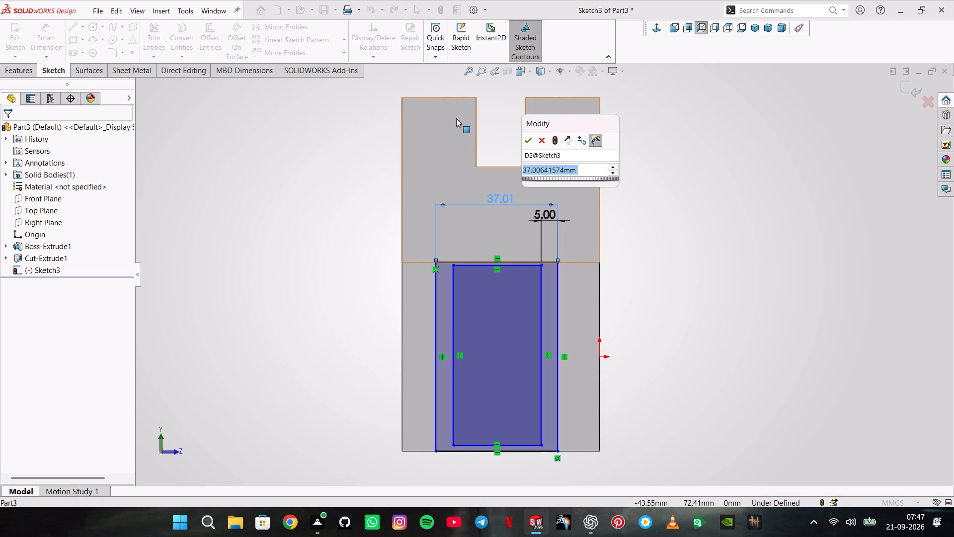
{"action": "type", "text": "40"}
{"action": "key", "text": "Return"}
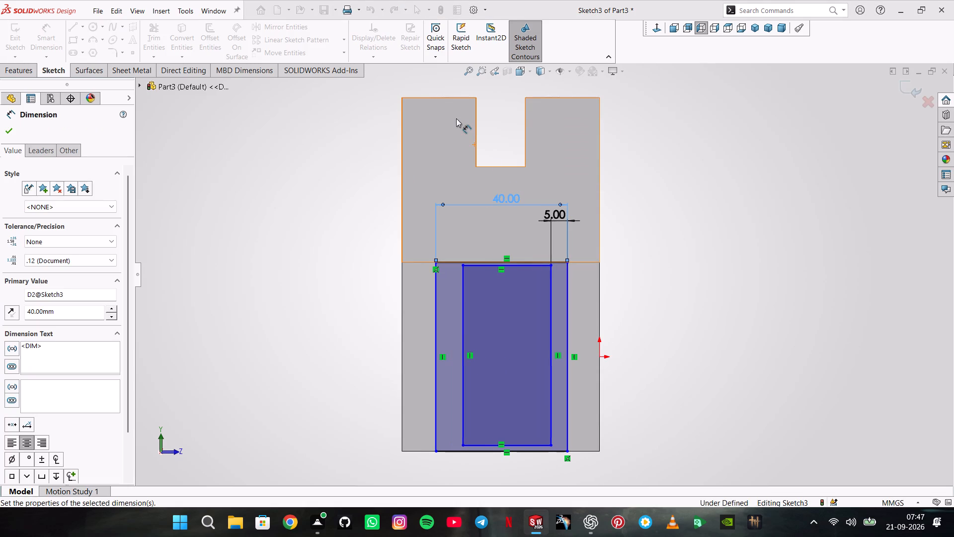
Set the gap between the left edges of the outer and inner rectangles to 5 mm.
{"action": "left_click", "coordinate": [463, 274]}
{"action": "left_click", "coordinate": [434, 280]}
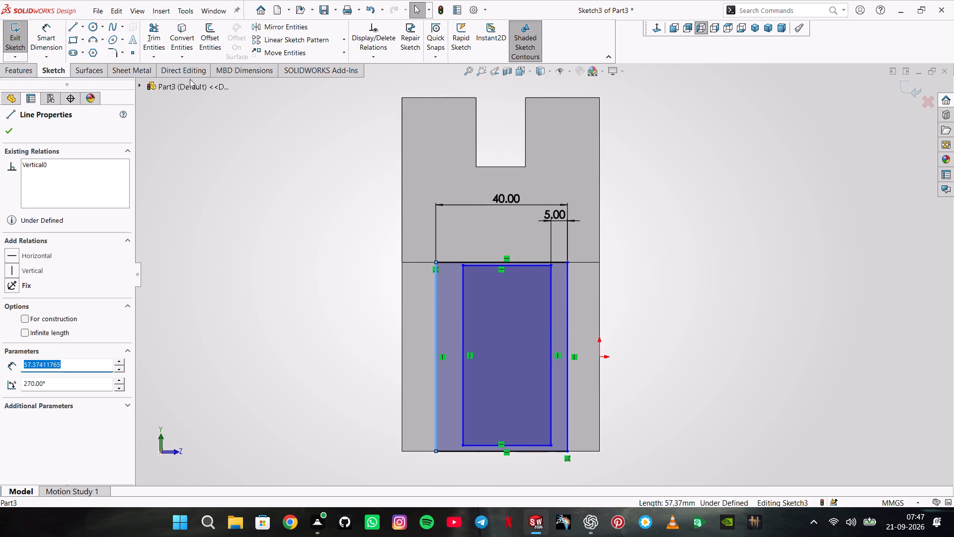
{"action": "left_click", "coordinate": [42, 39]}
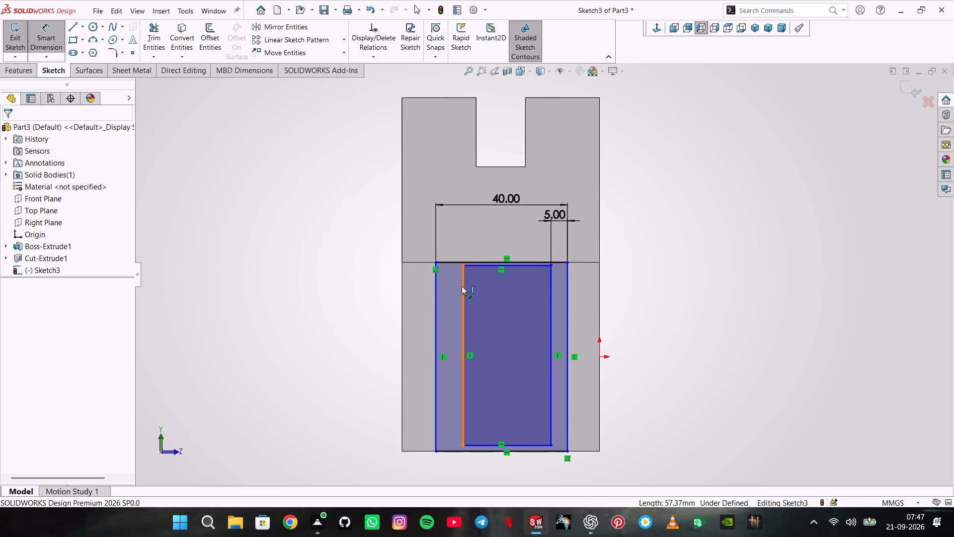
{"action": "left_click", "coordinate": [462, 286]}
{"action": "left_click", "coordinate": [434, 292]}
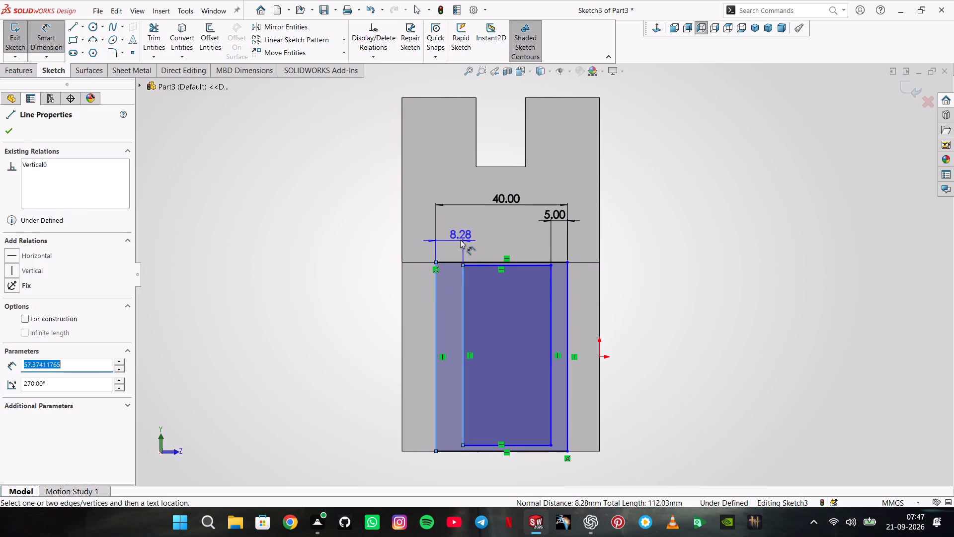
{"action": "left_click", "coordinate": [460, 238]}
{"action": "key", "text": "5"}
{"action": "key", "text": "Return"}
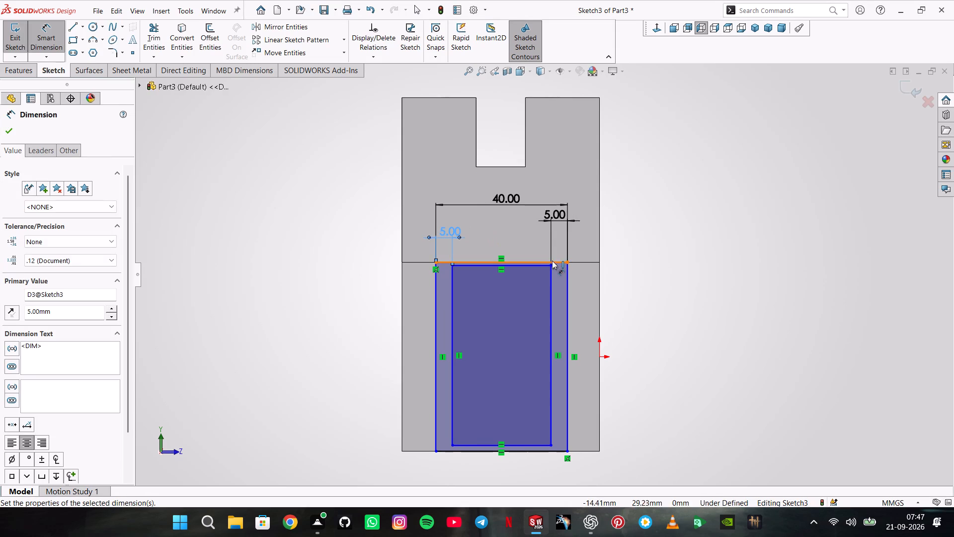
Set the gap between the top edges of the outer and inner rectangles to 5 mm.
{"action": "left_click", "coordinate": [541, 261]}
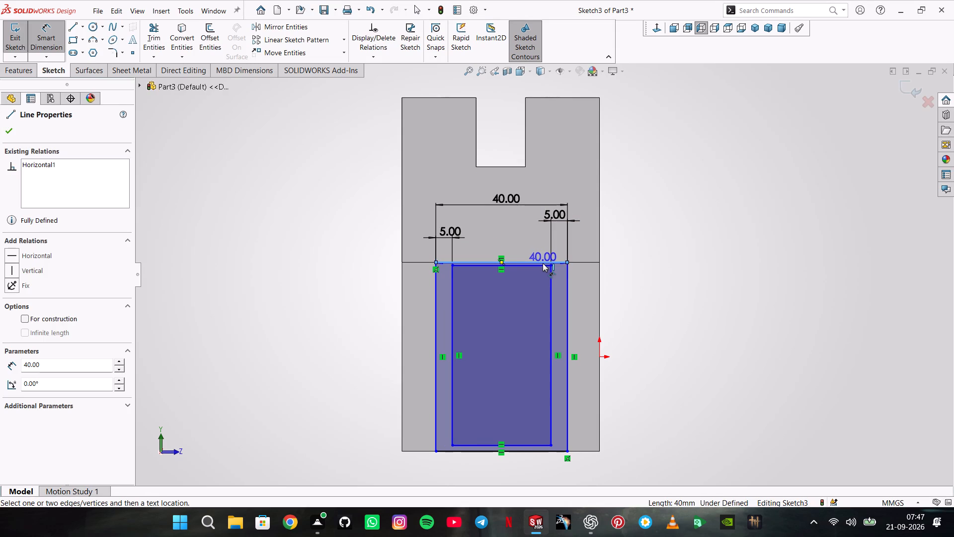
{"action": "left_click", "coordinate": [543, 265]}
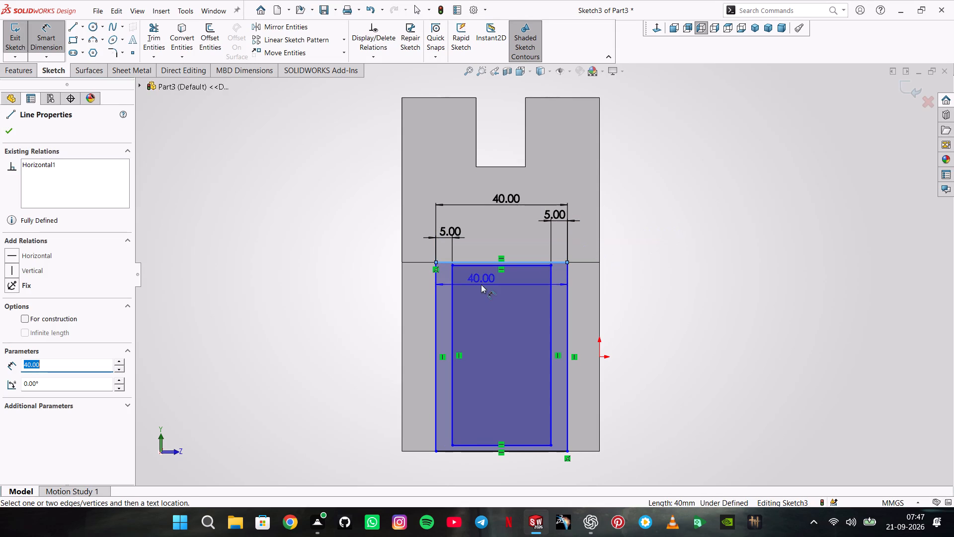
{"action": "left_click", "coordinate": [528, 266]}
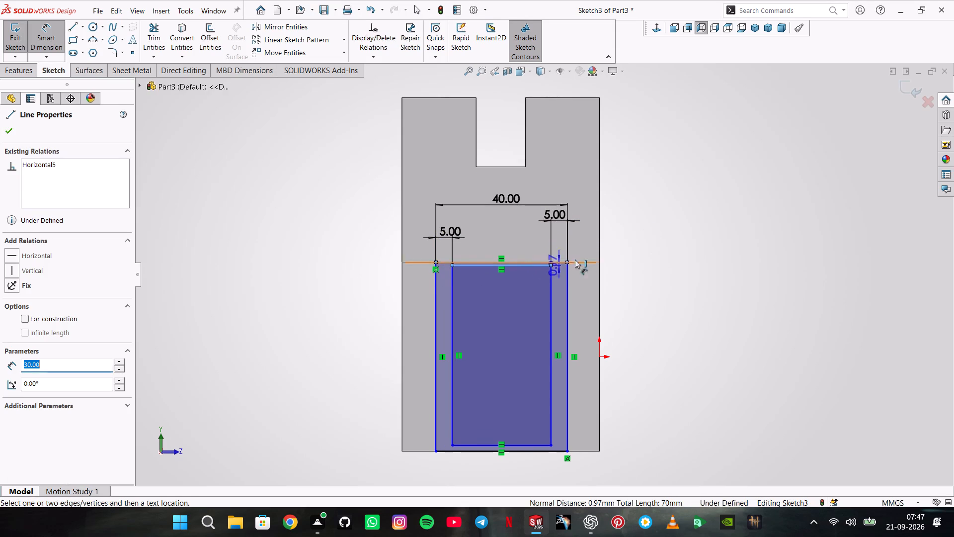
{"action": "left_click", "coordinate": [630, 263]}
{"action": "key", "text": "5"}
{"action": "key", "text": "Return"}
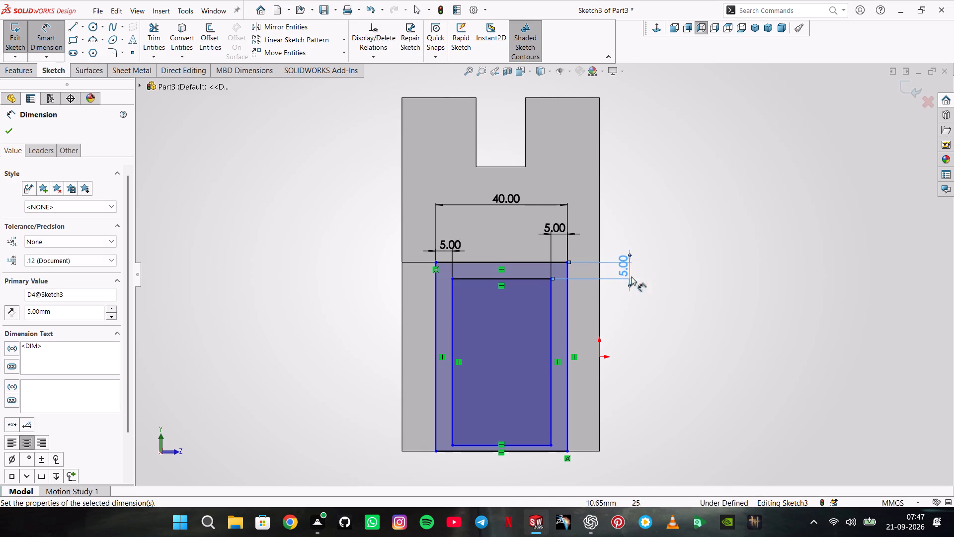
Set the gap between the bottom edges of the inner and outer rectangles to 5 mm.
{"action": "left_click", "coordinate": [539, 443]}
{"action": "left_click", "coordinate": [539, 449]}
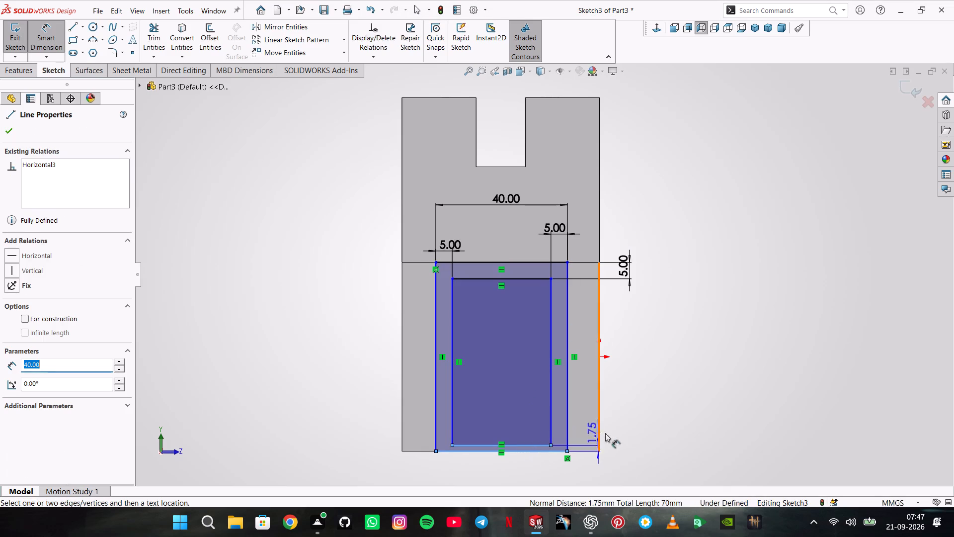
{"action": "left_click", "coordinate": [639, 422]}
{"action": "key", "text": "5"}
{"action": "key", "text": "Return"}
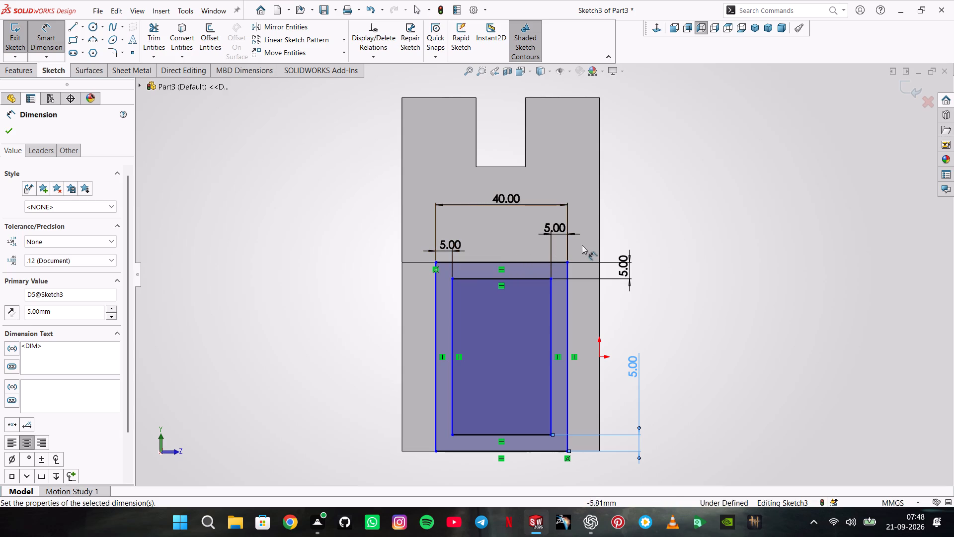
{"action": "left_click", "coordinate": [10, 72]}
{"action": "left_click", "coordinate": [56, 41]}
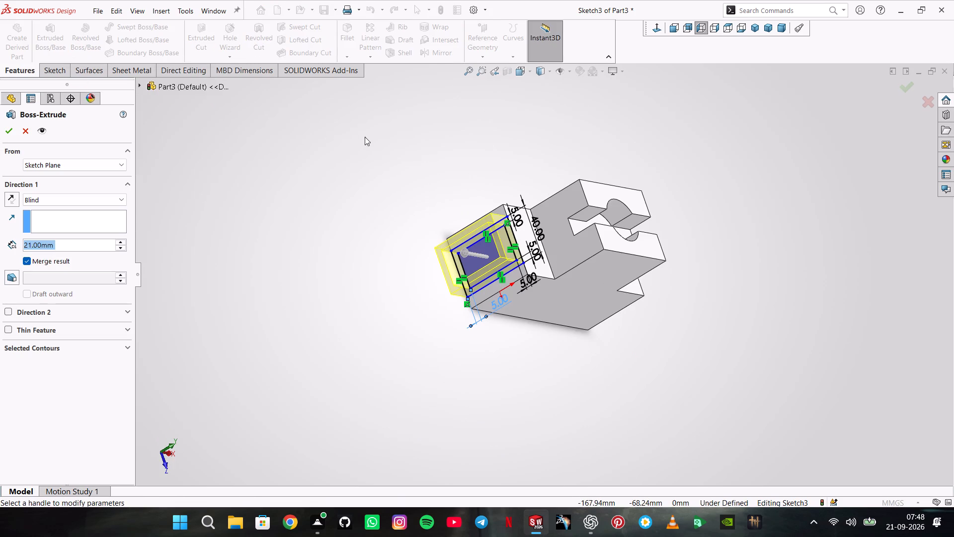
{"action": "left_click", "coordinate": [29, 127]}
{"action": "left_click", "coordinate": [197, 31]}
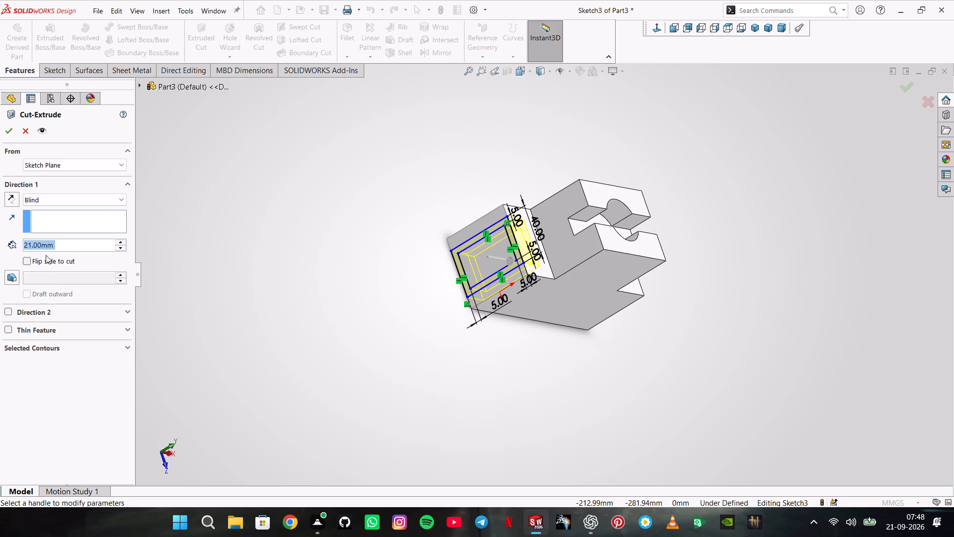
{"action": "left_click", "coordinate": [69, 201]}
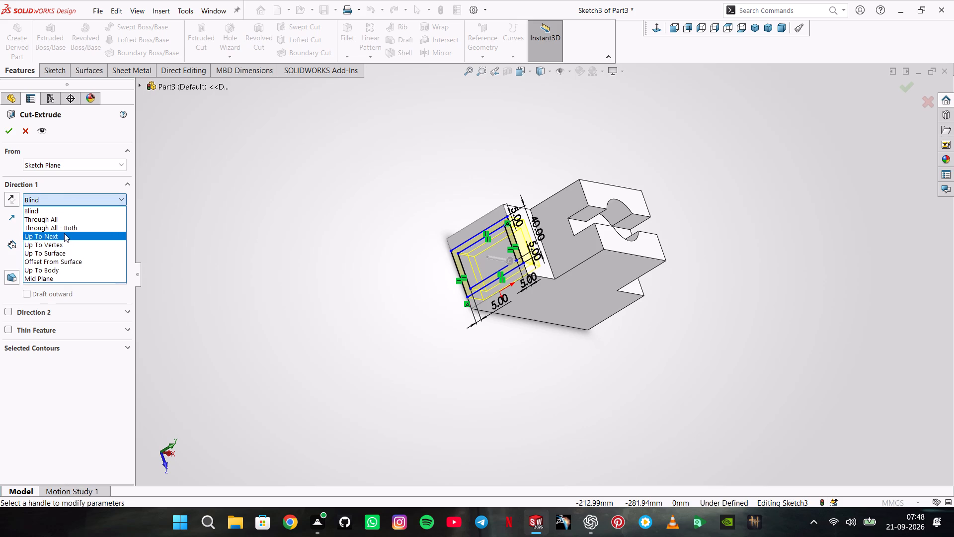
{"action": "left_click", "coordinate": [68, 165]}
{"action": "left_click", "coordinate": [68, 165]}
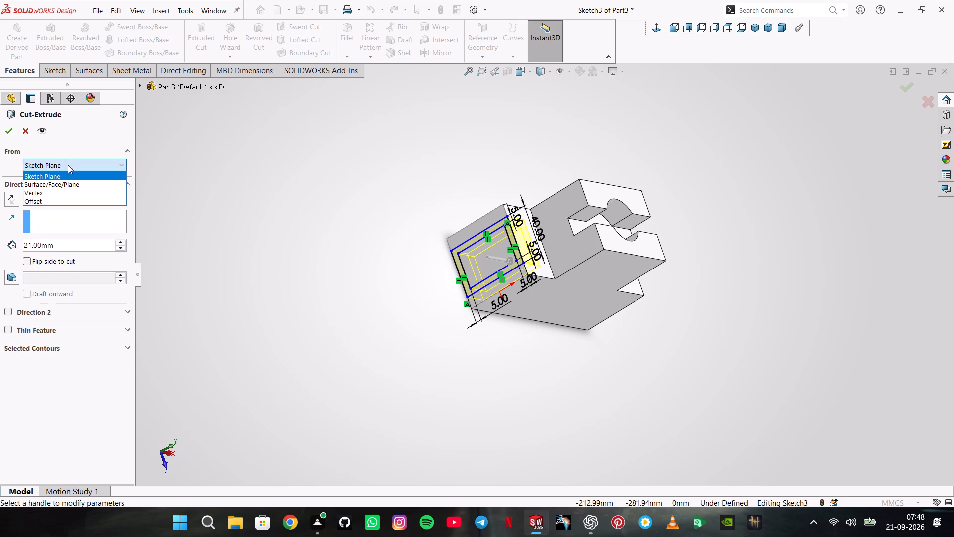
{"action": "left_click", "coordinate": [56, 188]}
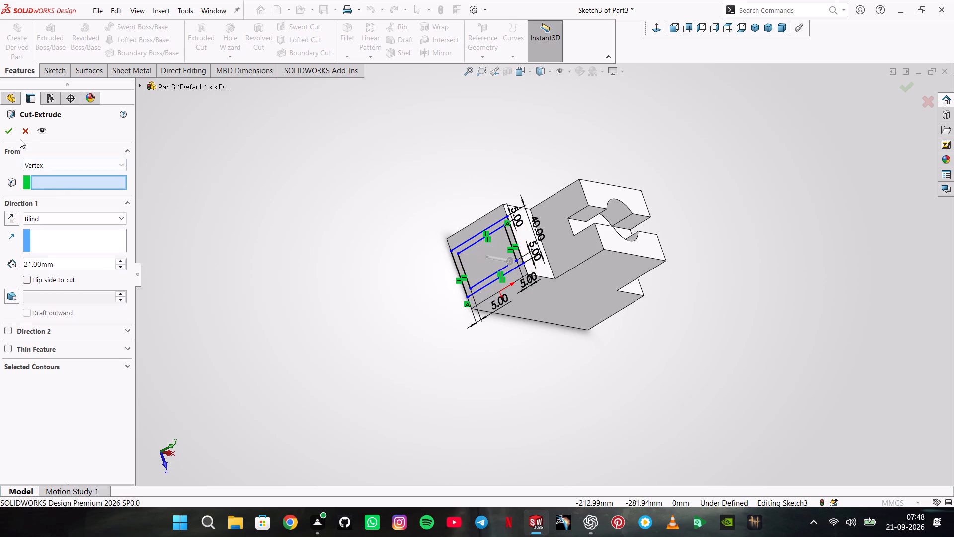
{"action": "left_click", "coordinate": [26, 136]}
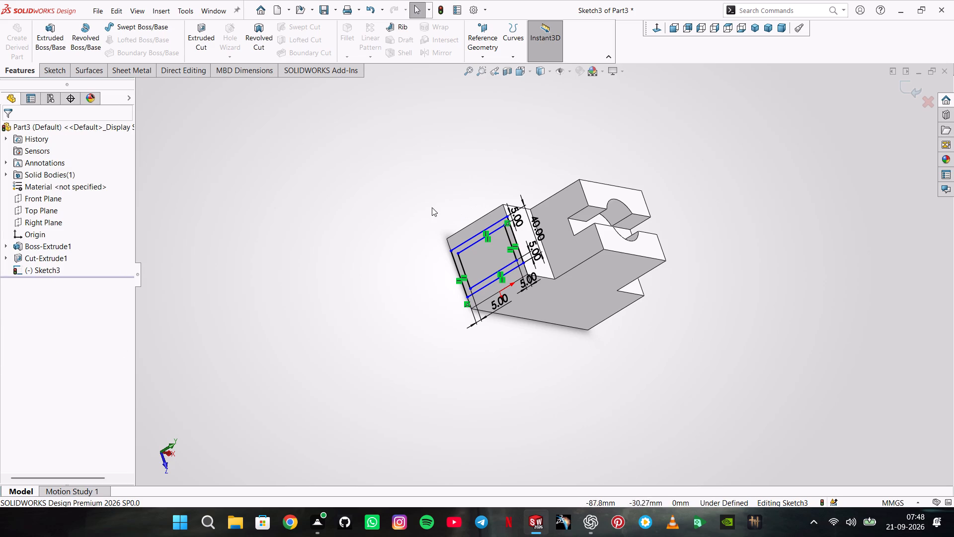
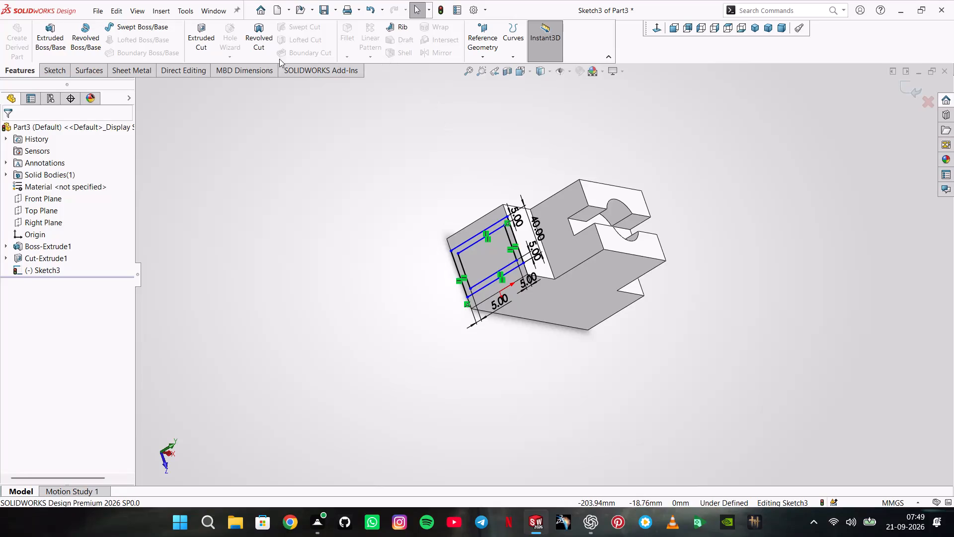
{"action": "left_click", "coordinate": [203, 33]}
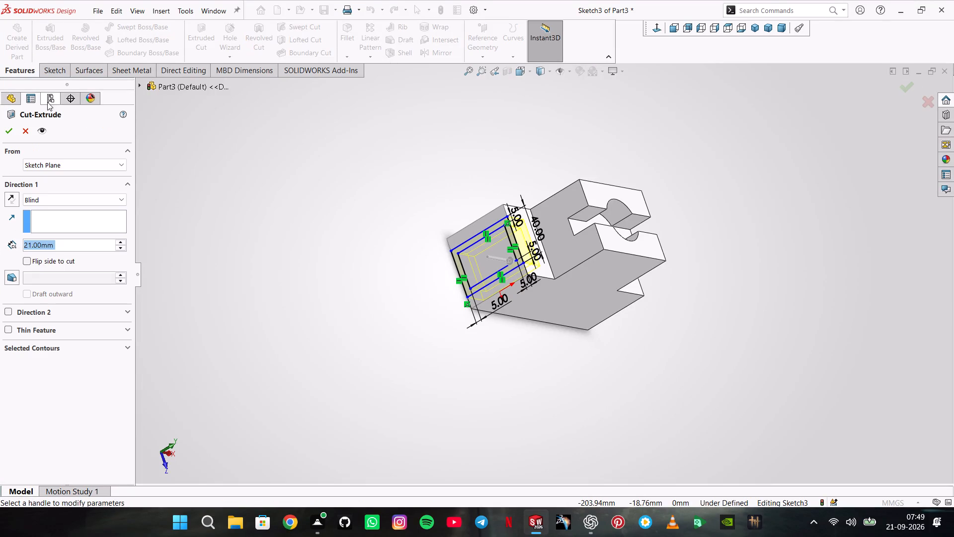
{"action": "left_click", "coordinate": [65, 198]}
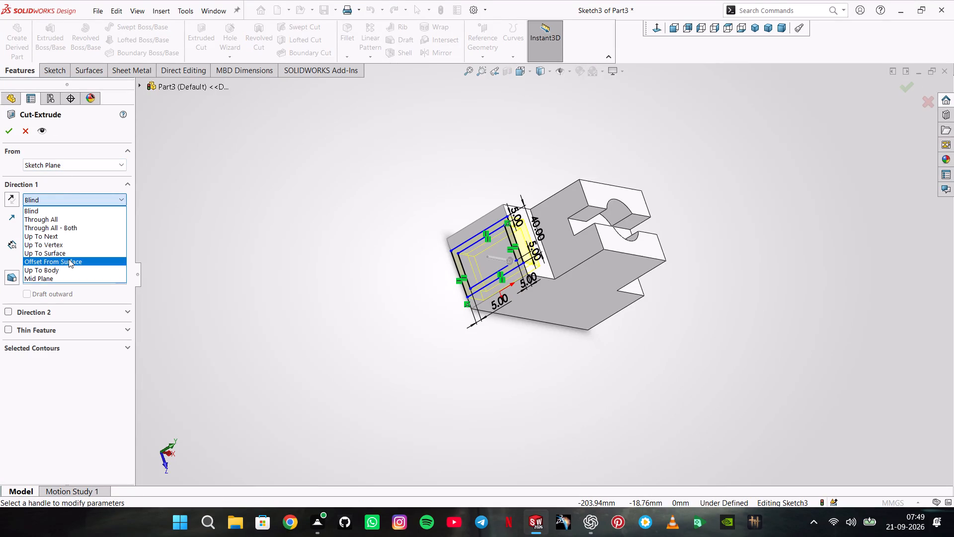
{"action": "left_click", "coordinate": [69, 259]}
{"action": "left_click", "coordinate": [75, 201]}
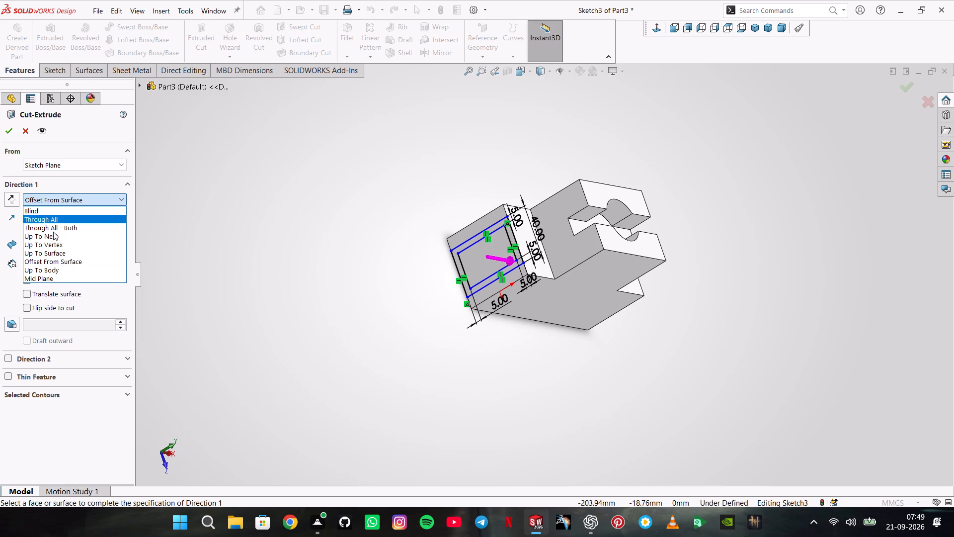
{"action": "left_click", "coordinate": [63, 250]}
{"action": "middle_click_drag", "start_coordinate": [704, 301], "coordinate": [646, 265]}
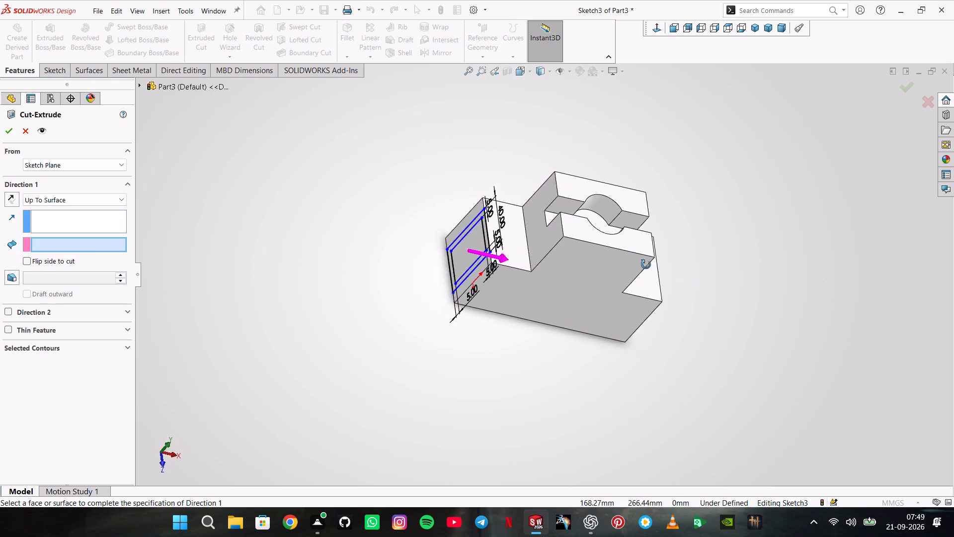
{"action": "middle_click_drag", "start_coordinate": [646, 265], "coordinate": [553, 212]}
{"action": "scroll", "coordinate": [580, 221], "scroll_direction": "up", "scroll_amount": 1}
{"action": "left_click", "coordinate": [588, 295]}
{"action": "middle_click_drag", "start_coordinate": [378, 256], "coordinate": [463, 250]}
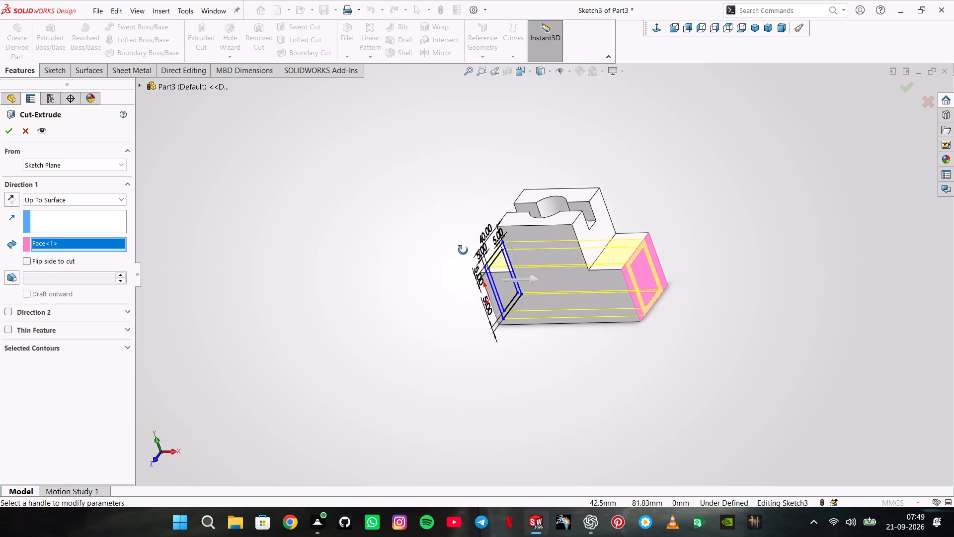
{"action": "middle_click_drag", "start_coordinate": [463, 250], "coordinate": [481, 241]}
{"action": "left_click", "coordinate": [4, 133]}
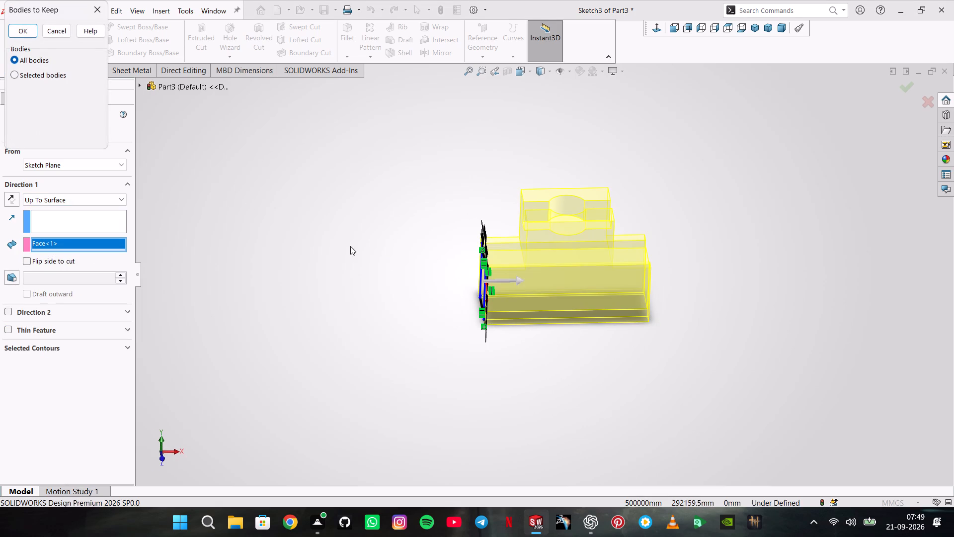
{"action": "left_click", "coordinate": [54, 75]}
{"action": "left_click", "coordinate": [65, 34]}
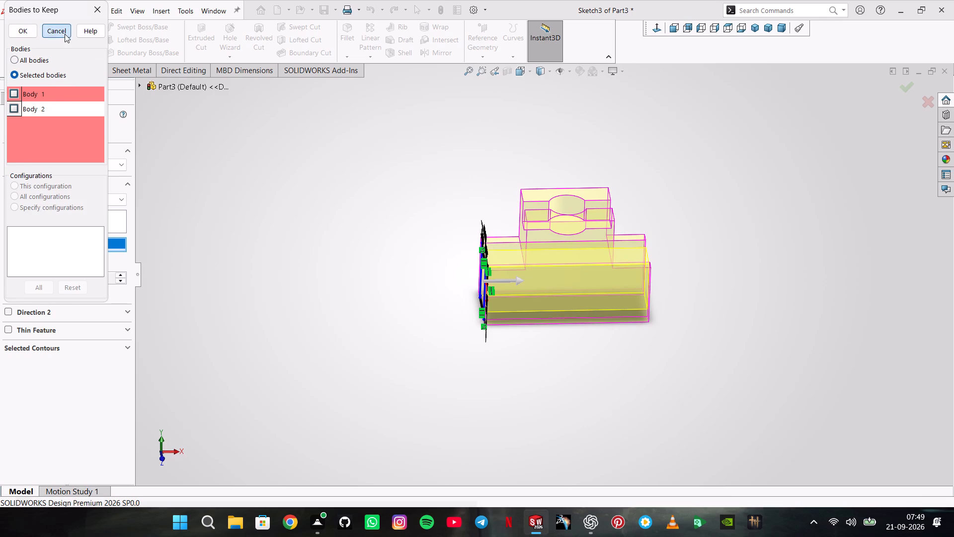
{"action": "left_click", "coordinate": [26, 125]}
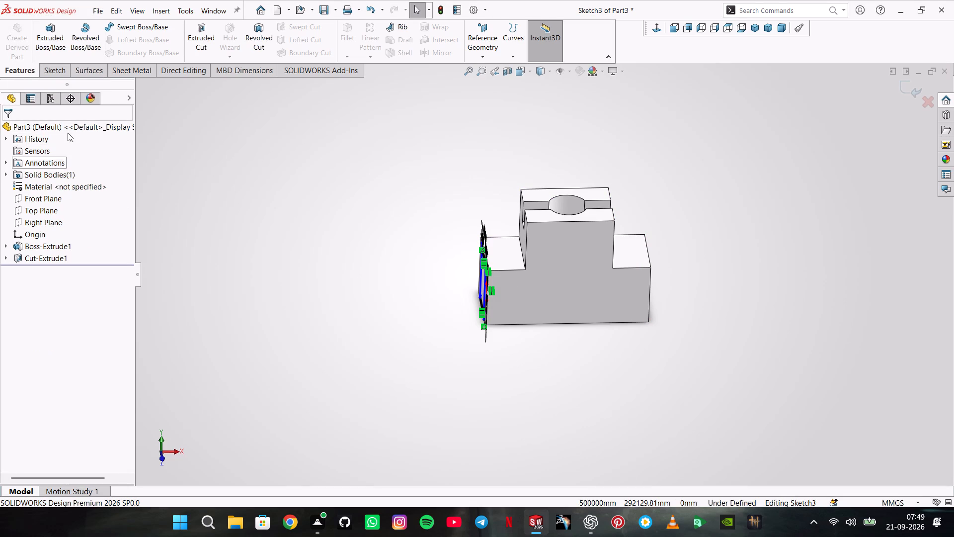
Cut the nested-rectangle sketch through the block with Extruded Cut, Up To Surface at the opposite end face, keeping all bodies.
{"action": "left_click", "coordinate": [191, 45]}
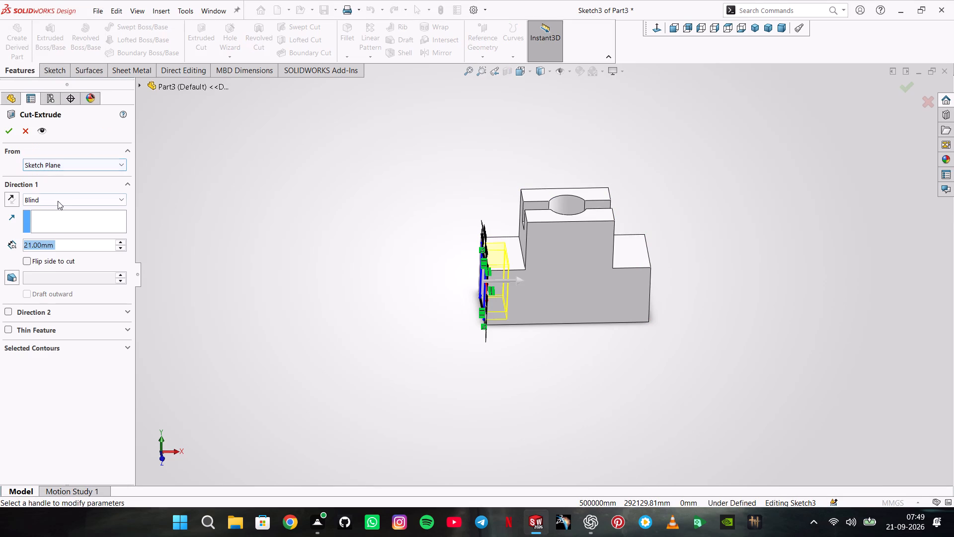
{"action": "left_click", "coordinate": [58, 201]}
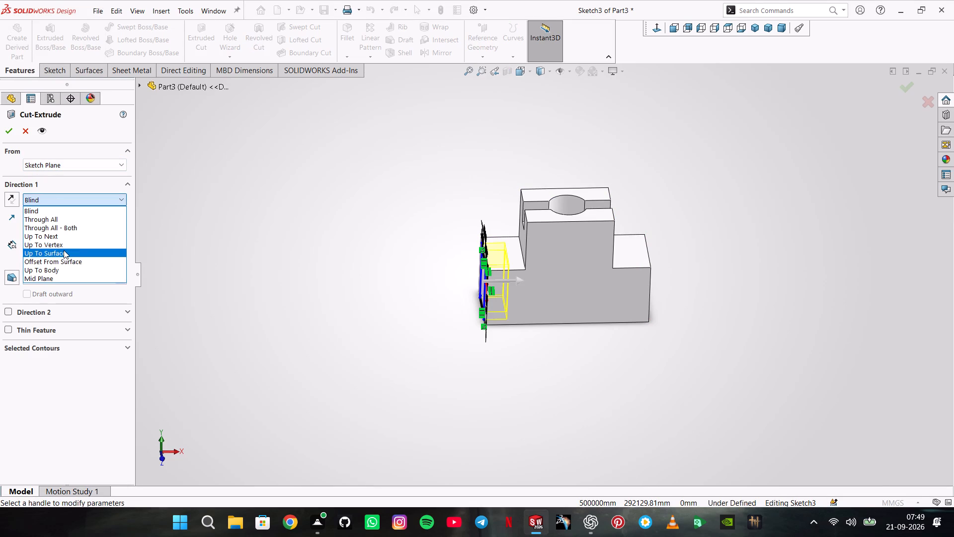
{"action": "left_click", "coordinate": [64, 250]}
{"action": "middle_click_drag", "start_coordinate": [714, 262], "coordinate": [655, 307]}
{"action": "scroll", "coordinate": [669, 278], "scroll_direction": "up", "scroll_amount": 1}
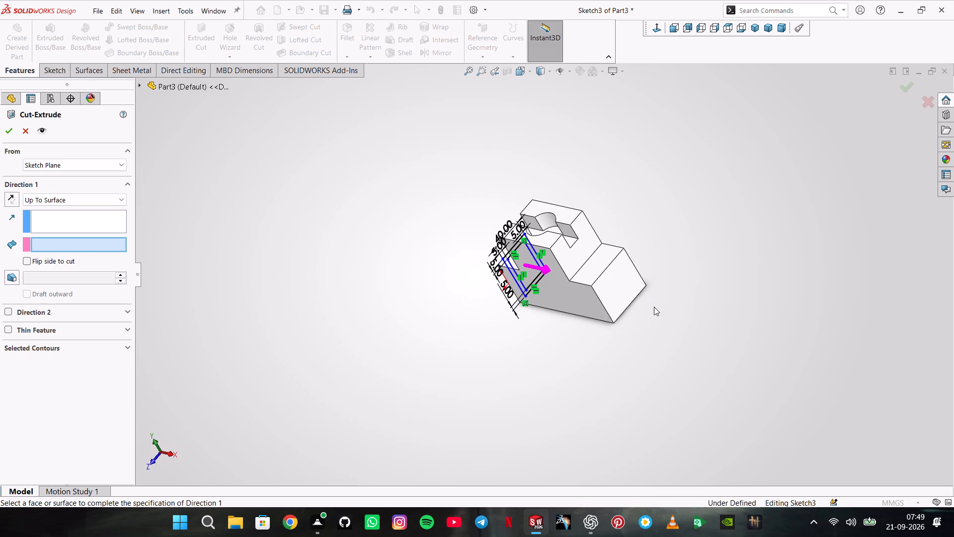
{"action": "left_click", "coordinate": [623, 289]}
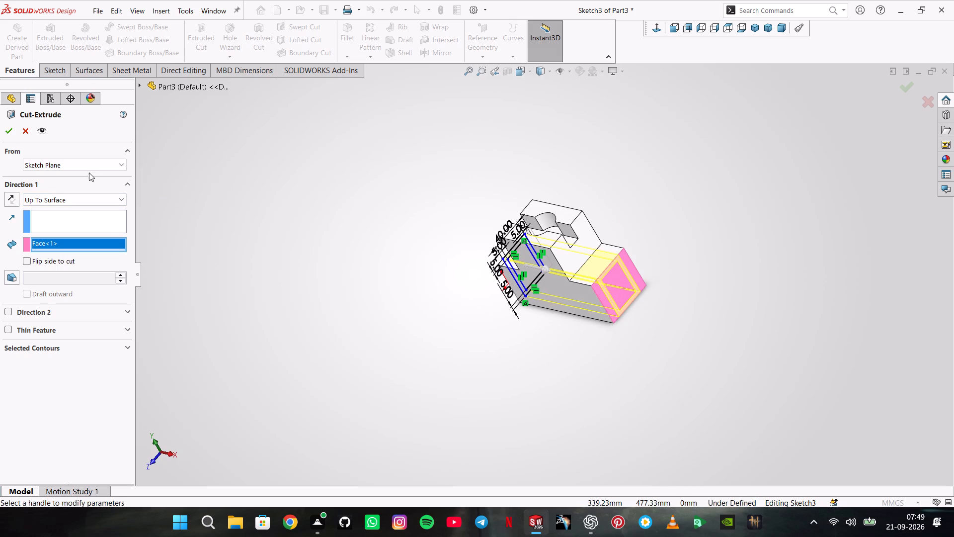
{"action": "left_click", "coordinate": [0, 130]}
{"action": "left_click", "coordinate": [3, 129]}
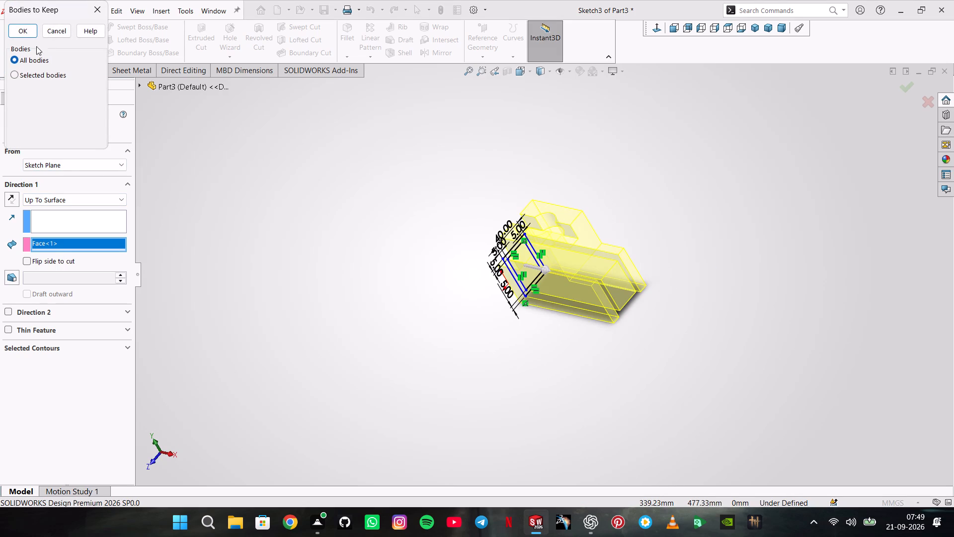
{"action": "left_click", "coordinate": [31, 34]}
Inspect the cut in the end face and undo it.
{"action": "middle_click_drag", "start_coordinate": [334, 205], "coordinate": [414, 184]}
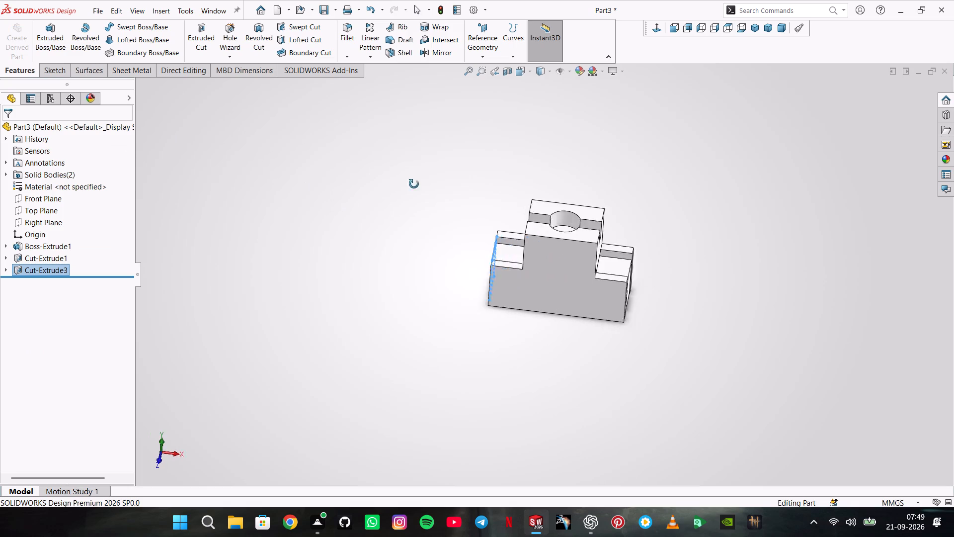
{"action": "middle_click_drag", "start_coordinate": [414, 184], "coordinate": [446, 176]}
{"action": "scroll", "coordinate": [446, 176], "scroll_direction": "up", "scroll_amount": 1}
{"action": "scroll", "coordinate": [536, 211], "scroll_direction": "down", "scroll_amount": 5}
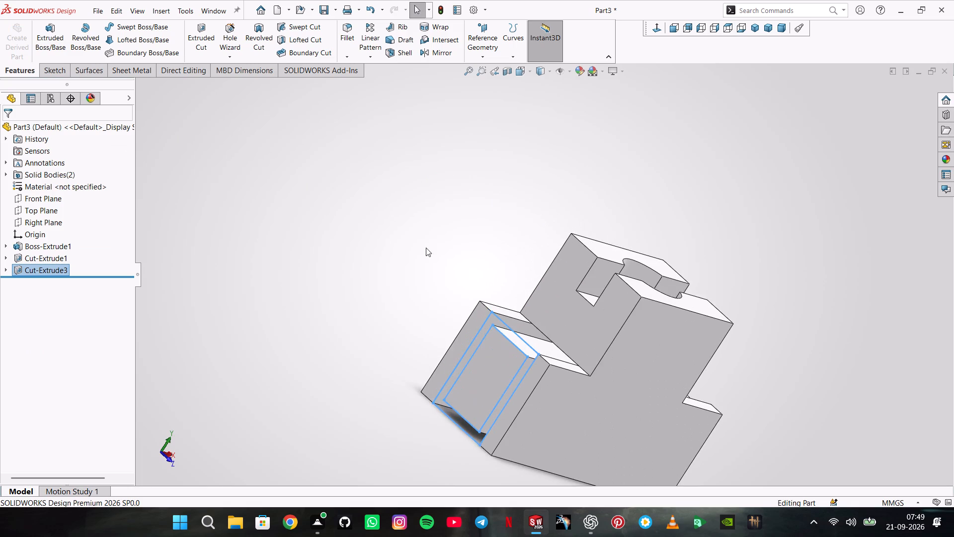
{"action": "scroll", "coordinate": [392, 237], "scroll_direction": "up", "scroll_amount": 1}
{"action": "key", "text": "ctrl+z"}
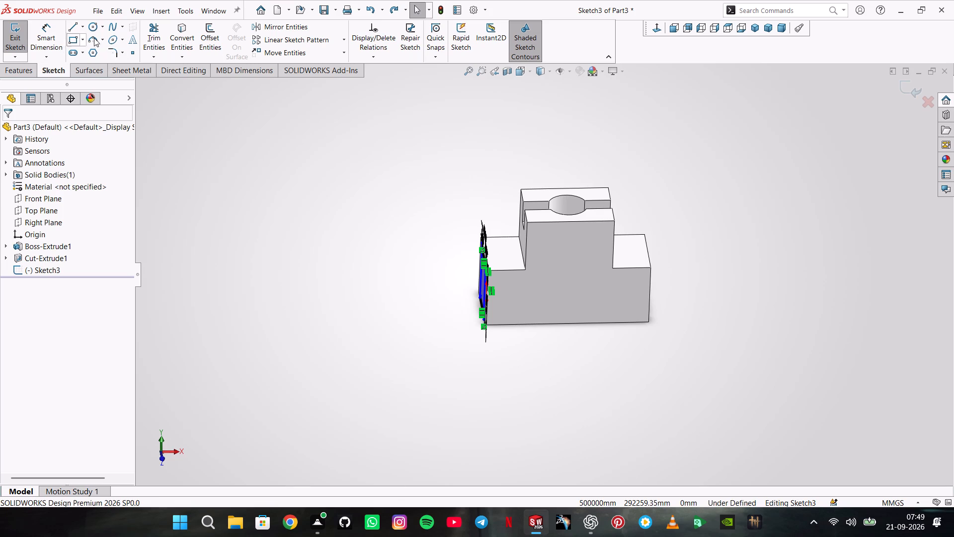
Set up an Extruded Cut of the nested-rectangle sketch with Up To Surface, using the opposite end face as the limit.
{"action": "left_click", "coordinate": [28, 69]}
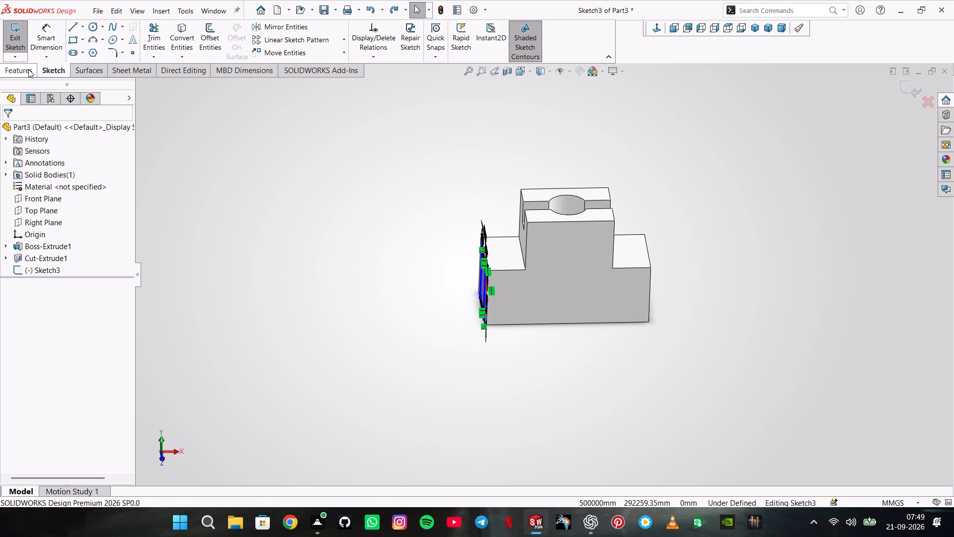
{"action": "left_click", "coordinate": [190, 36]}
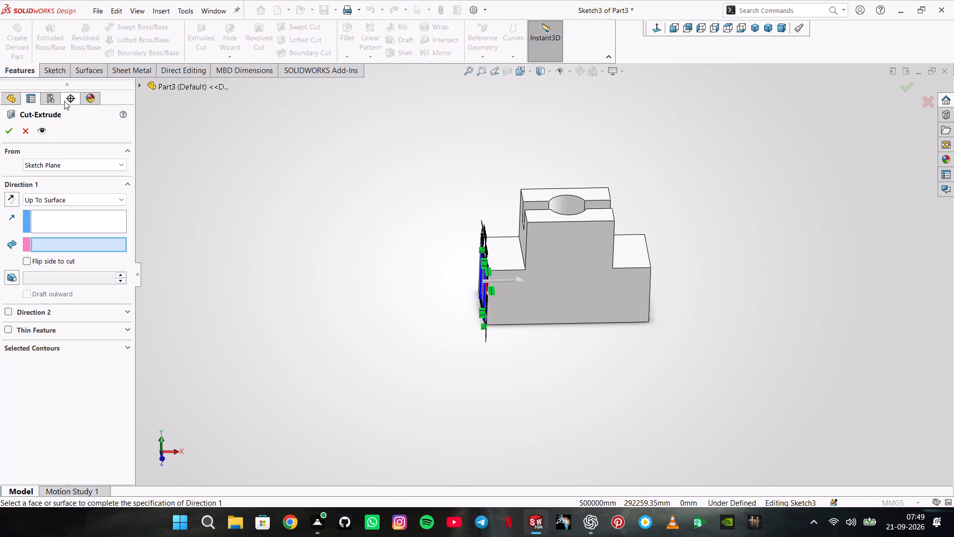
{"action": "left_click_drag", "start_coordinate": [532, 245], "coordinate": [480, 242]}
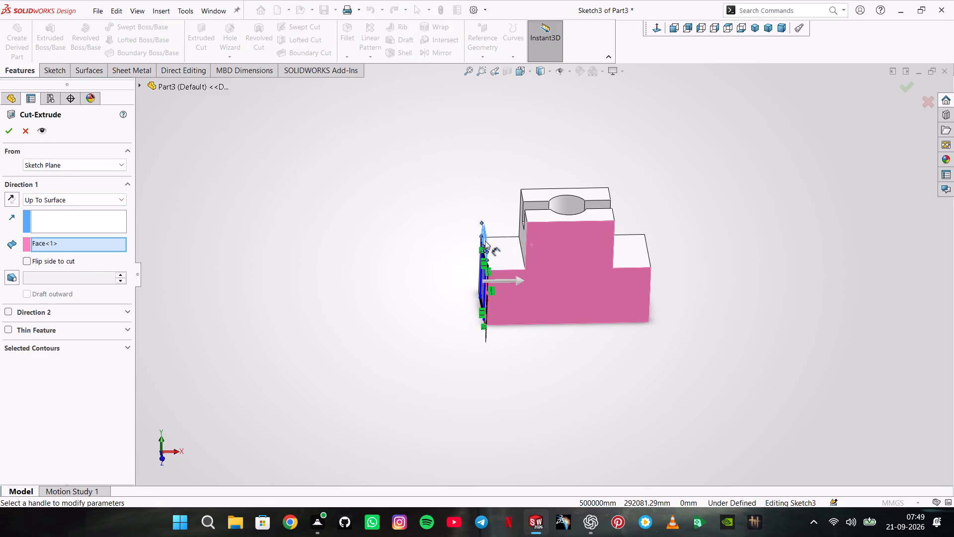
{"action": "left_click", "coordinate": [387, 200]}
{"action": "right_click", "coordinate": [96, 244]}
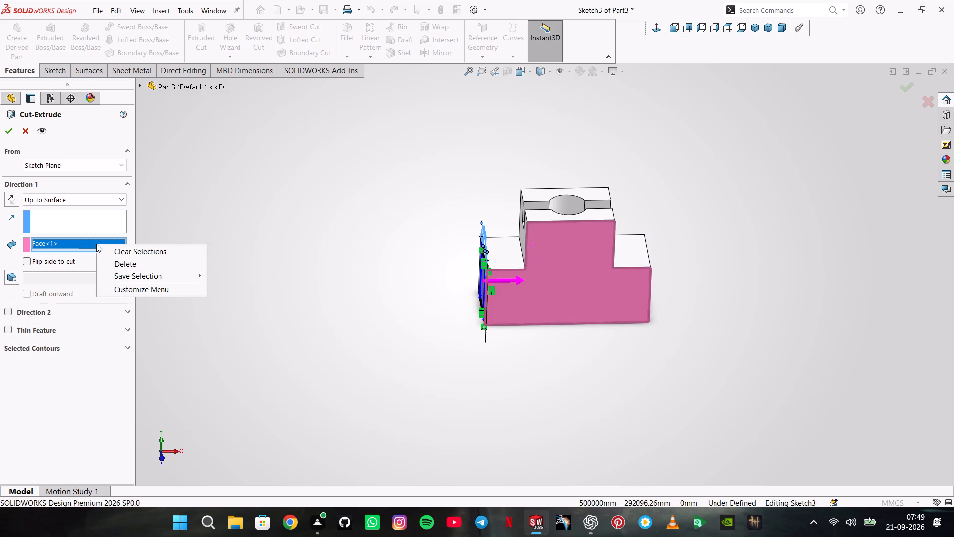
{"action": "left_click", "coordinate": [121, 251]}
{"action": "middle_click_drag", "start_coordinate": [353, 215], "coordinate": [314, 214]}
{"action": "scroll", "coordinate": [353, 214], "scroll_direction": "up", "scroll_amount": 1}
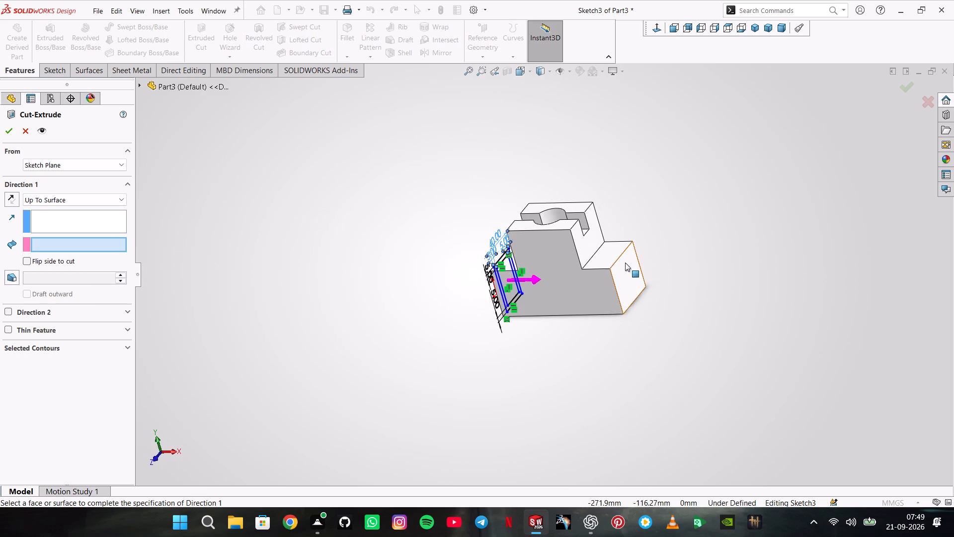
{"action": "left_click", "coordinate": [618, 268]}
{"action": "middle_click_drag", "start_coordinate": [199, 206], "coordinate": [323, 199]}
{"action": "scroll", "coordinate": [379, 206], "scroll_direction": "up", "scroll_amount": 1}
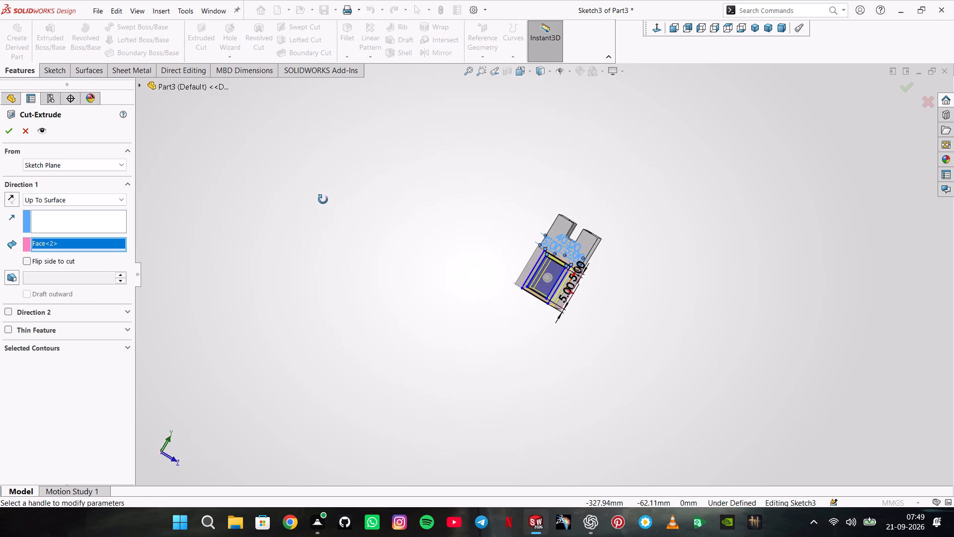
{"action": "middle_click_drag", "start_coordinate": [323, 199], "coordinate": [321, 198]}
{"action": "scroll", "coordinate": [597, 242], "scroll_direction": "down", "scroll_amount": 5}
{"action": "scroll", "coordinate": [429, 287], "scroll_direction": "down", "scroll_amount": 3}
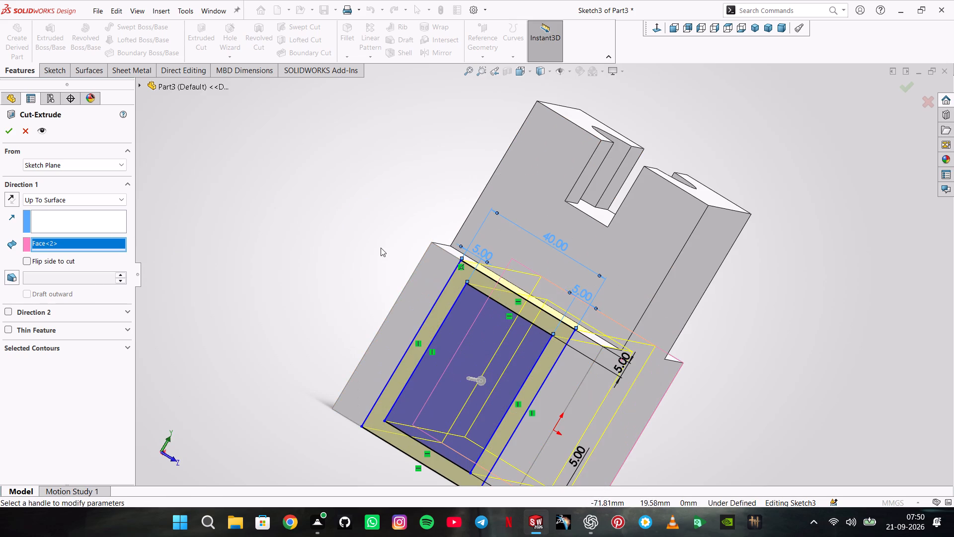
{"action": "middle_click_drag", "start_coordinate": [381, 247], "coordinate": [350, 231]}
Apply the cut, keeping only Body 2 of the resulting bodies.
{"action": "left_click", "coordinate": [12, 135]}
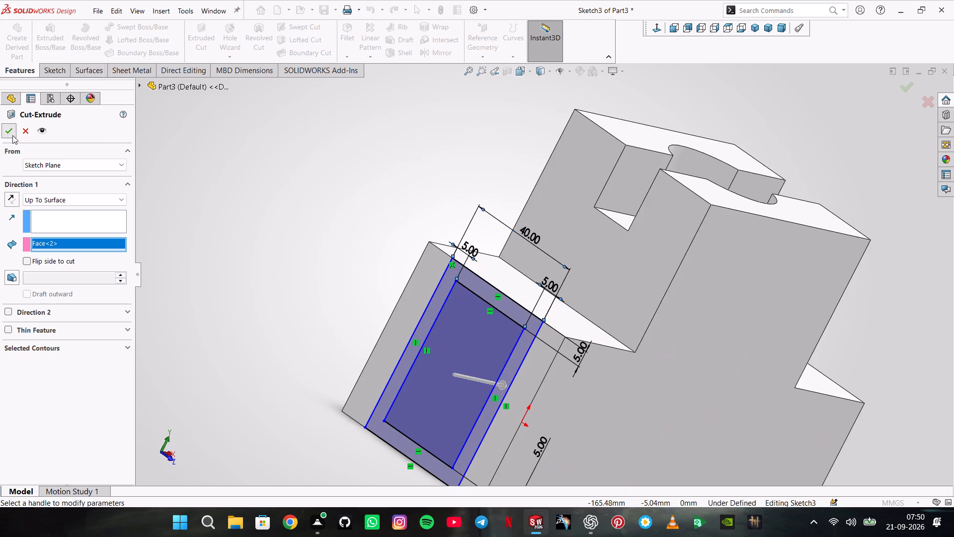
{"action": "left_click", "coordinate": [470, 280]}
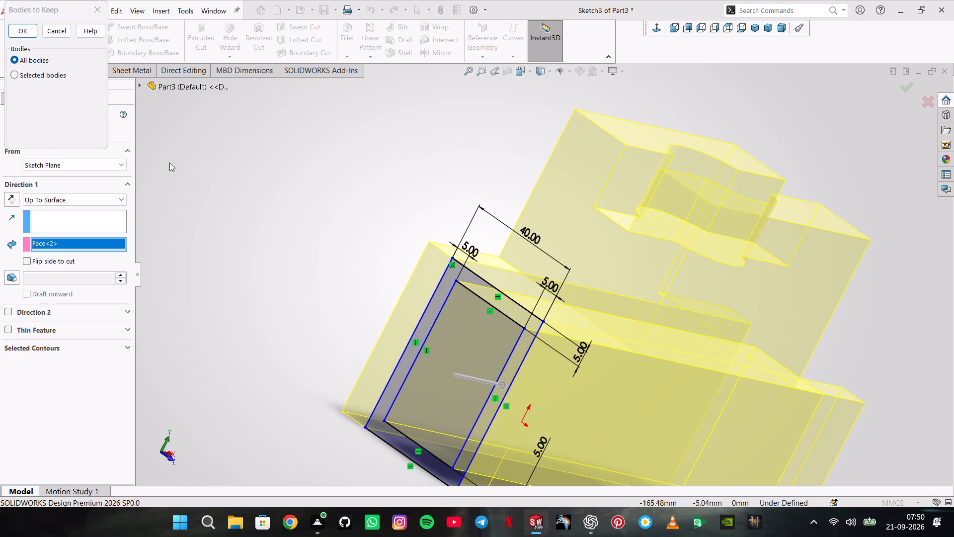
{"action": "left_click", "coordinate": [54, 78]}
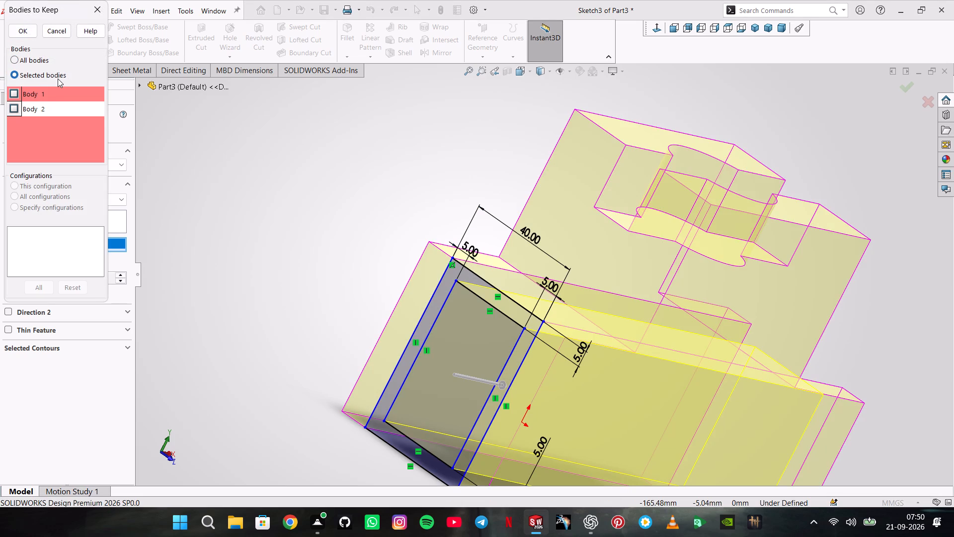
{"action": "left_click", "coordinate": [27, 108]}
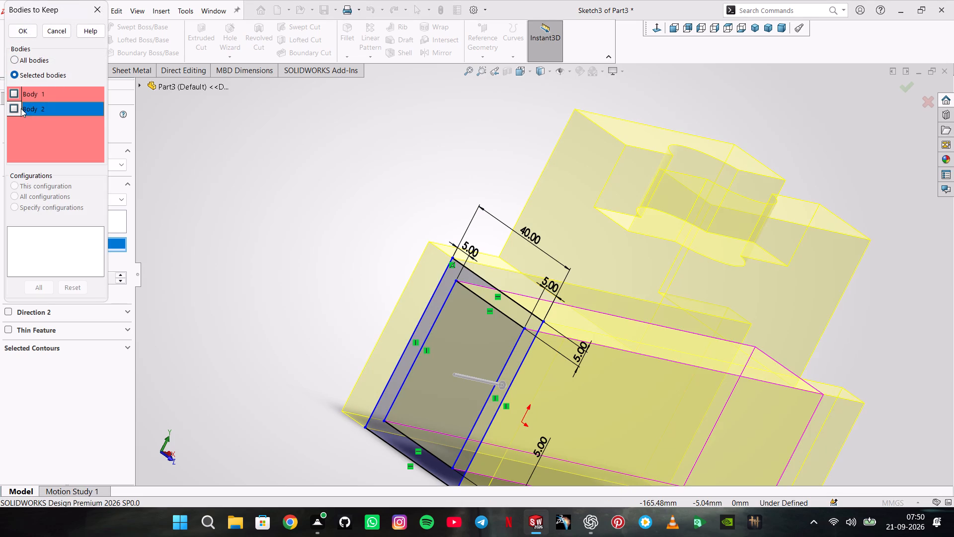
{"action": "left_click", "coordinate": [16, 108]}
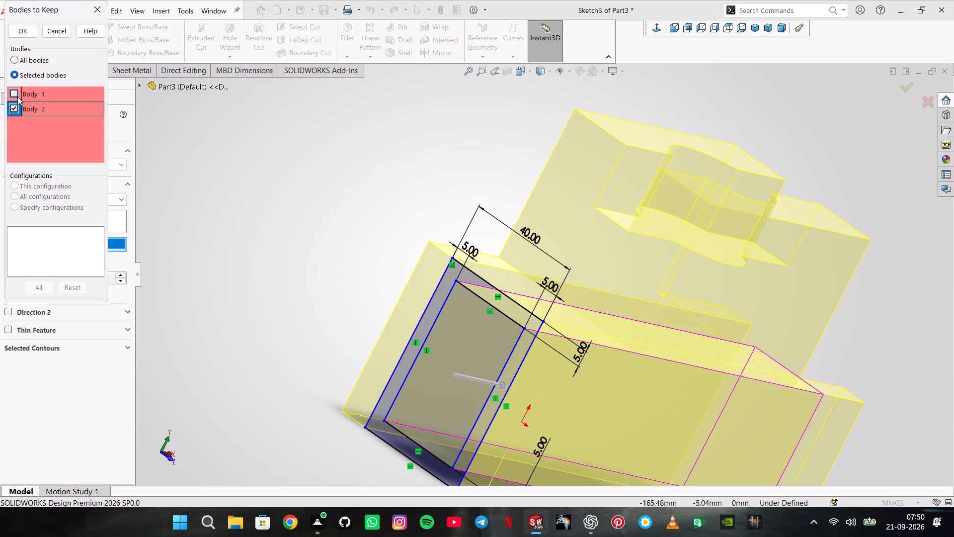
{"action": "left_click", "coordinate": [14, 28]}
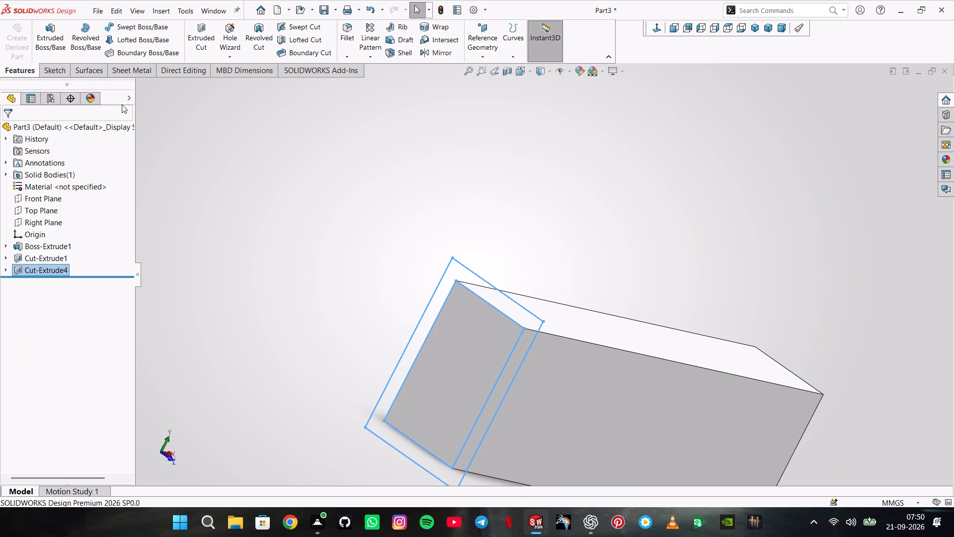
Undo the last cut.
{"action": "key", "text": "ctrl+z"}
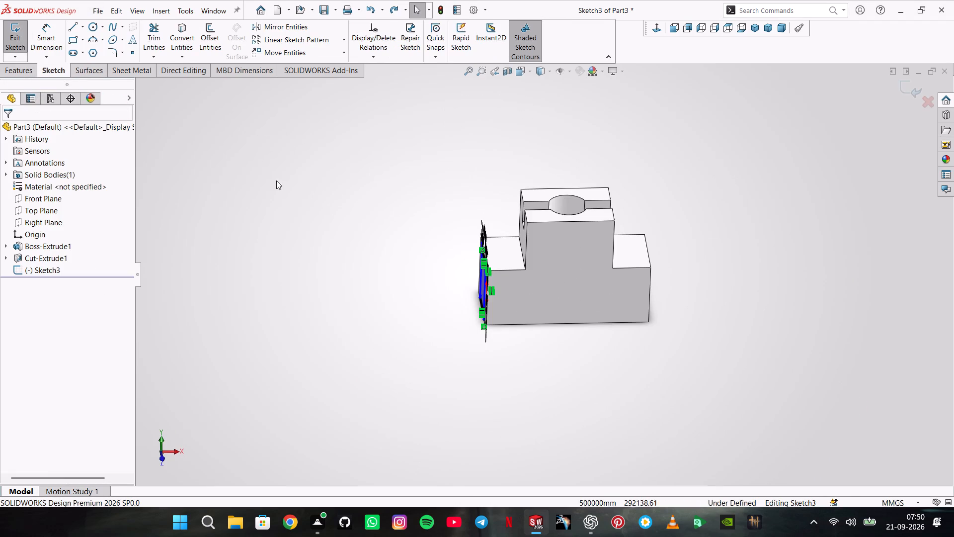
Cut the outer rectangle of the end-face sketch lengthwise through the block using an Extruded Cut set to Through All.
{"action": "middle_click_drag", "start_coordinate": [321, 160], "coordinate": [322, 160]}
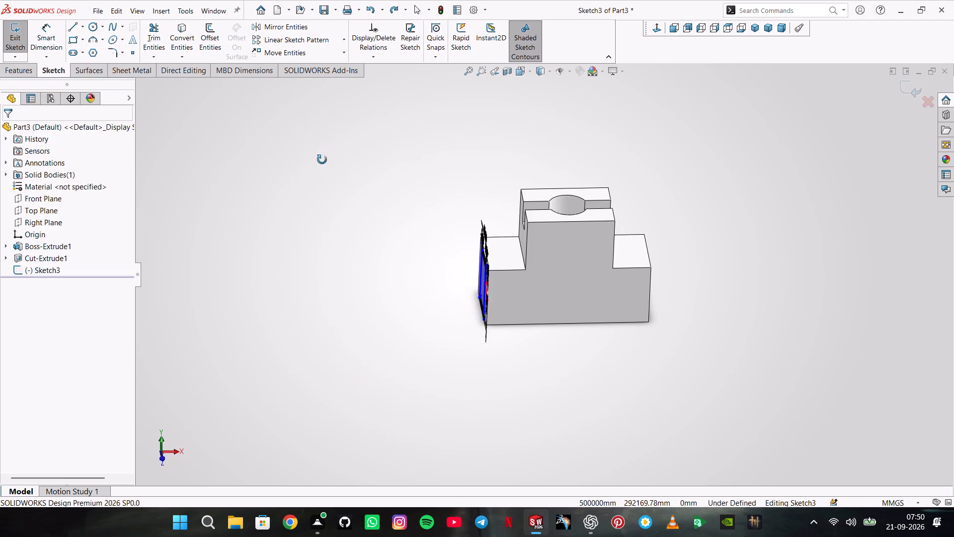
{"action": "middle_click_drag", "start_coordinate": [322, 160], "coordinate": [381, 160]}
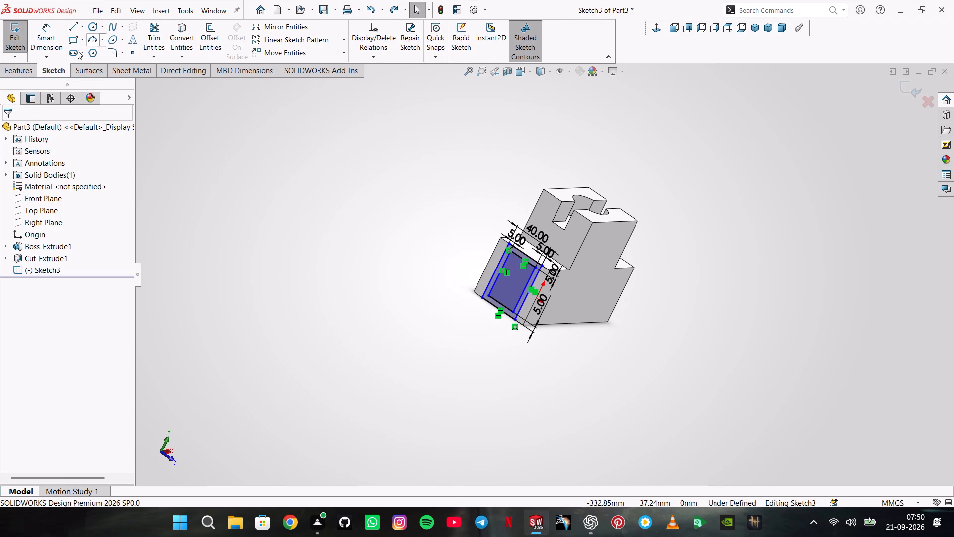
{"action": "left_click", "coordinate": [21, 66]}
{"action": "left_click", "coordinate": [199, 27]}
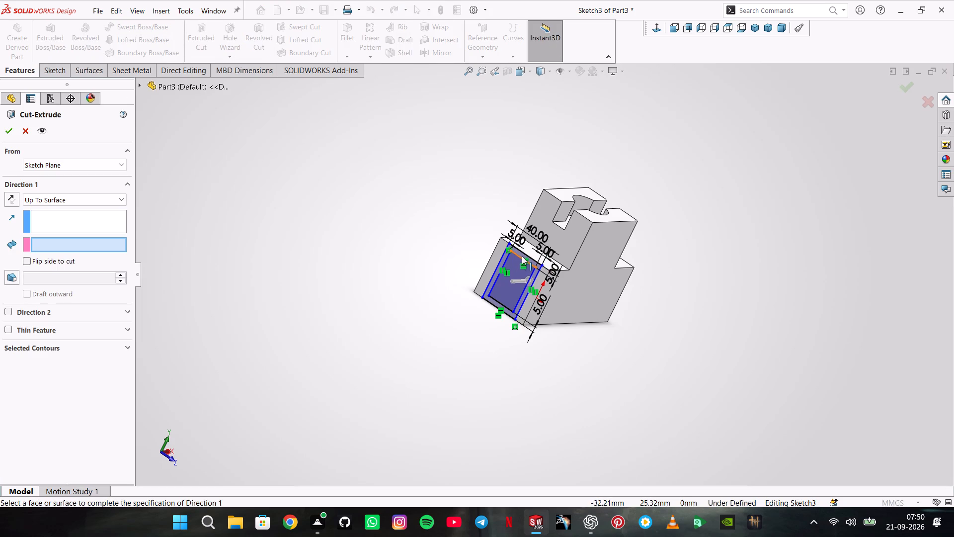
{"action": "scroll", "coordinate": [513, 253], "scroll_direction": "down", "scroll_amount": 5}
{"action": "left_click", "coordinate": [544, 264]}
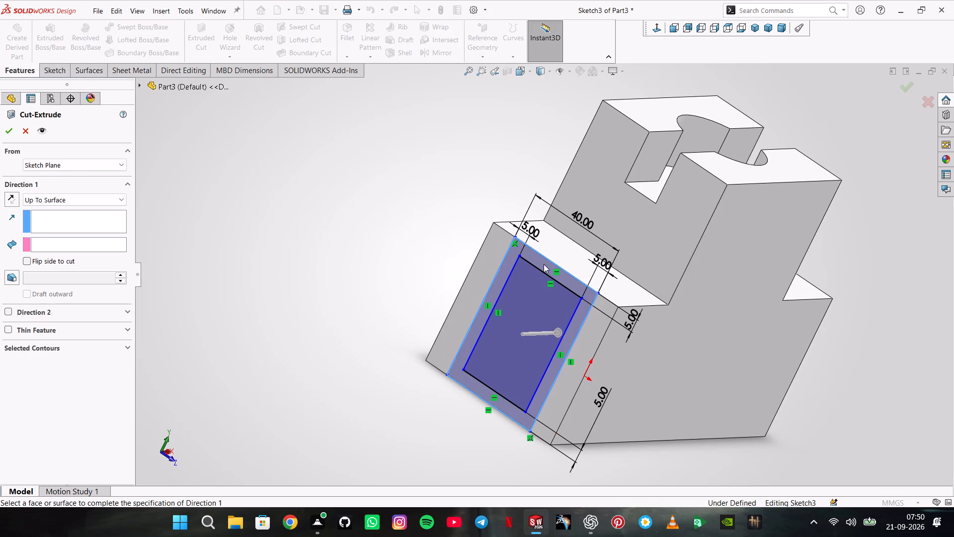
{"action": "left_click", "coordinate": [539, 263]}
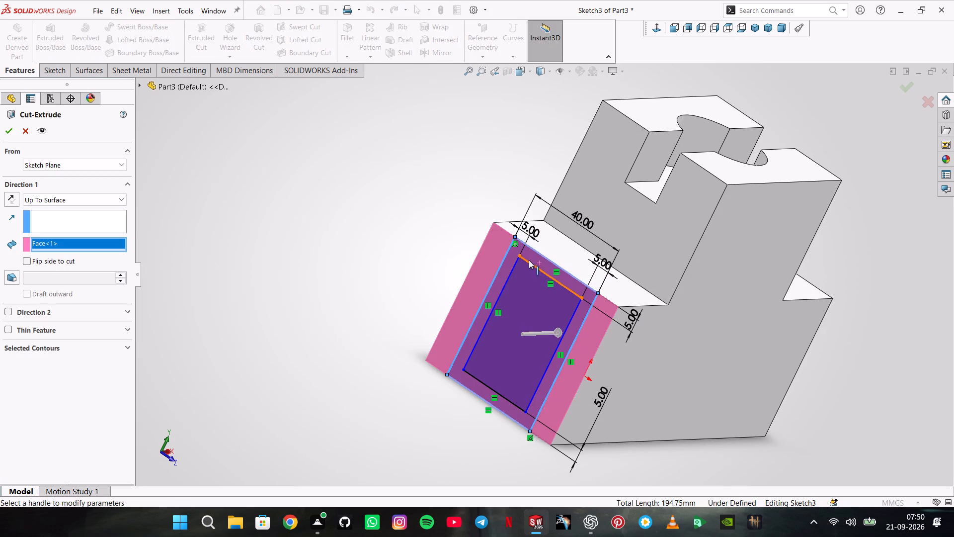
{"action": "left_click", "coordinate": [66, 202]}
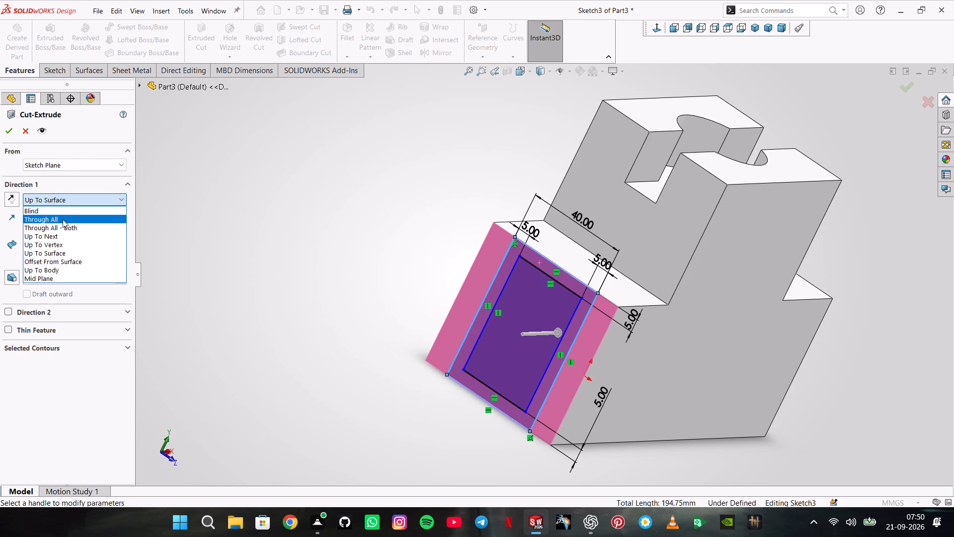
{"action": "left_click", "coordinate": [63, 219]}
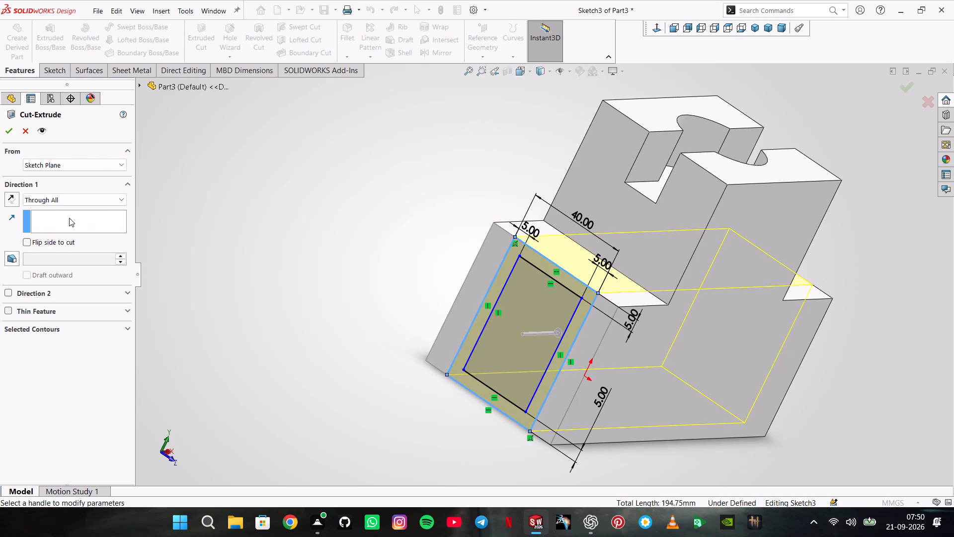
{"action": "left_click", "coordinate": [566, 278]}
{"action": "left_click", "coordinate": [560, 276]}
{"action": "left_click", "coordinate": [538, 265]}
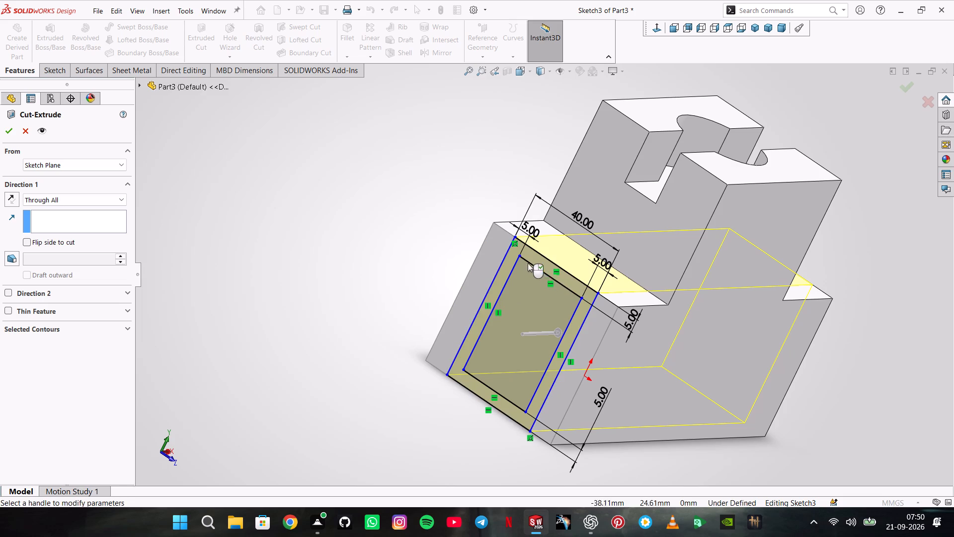
{"action": "left_click", "coordinate": [535, 261]}
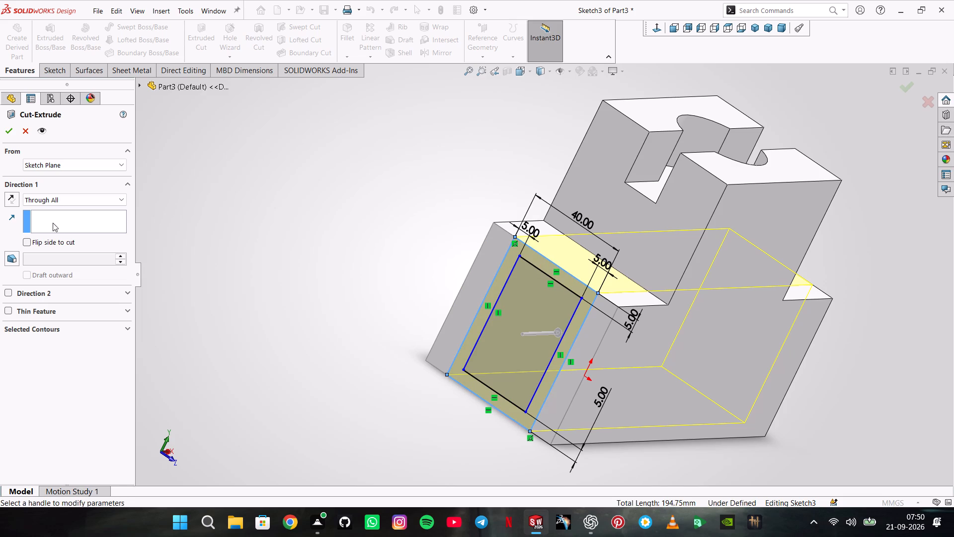
{"action": "left_click", "coordinate": [5, 135]}
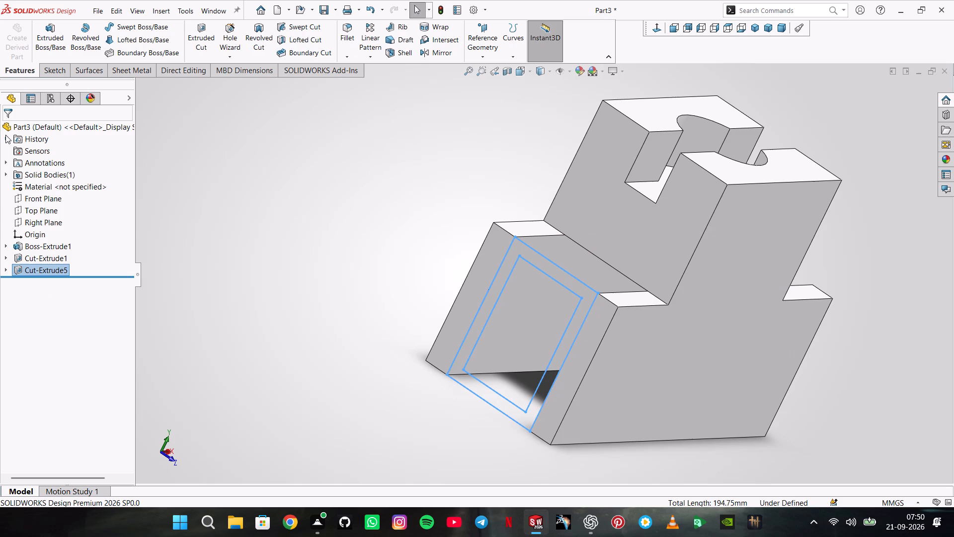
Extrude the nested-rectangle sketch of the last cut as a merged boss, direction reversed into the block, Up To Surface at the opposite end face.
{"action": "scroll", "coordinate": [389, 260], "scroll_direction": "up", "scroll_amount": 2}
{"action": "middle_click_drag", "start_coordinate": [389, 260], "coordinate": [397, 252]}
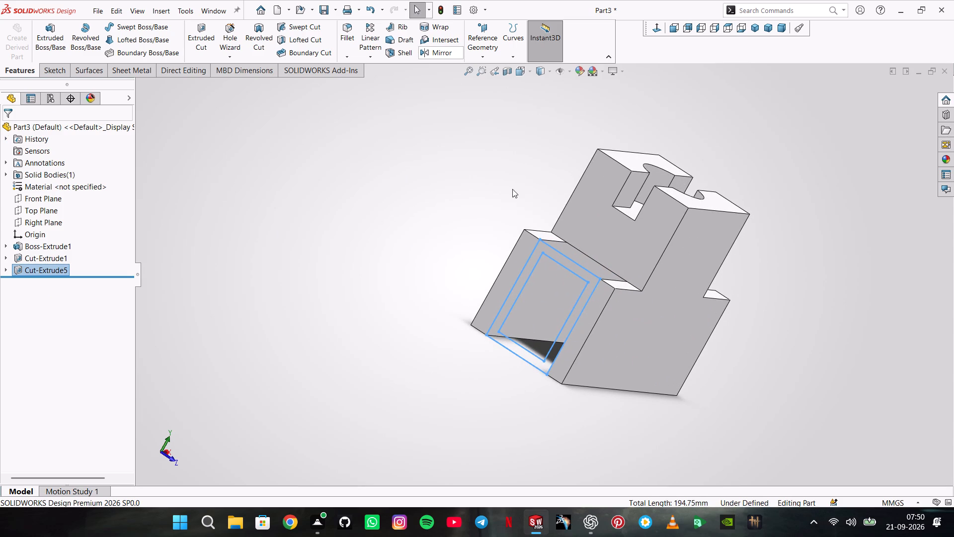
{"action": "left_click", "coordinate": [39, 34]}
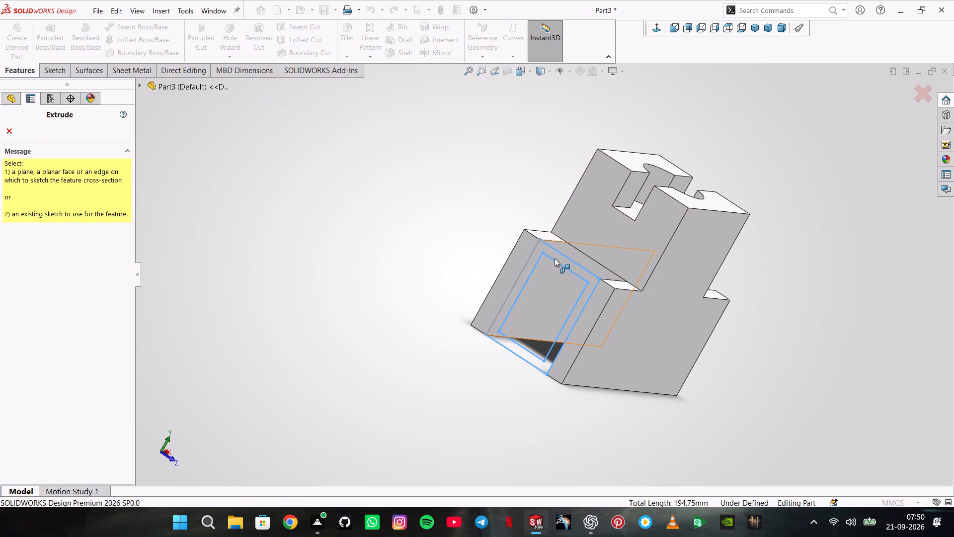
{"action": "left_click", "coordinate": [142, 85]}
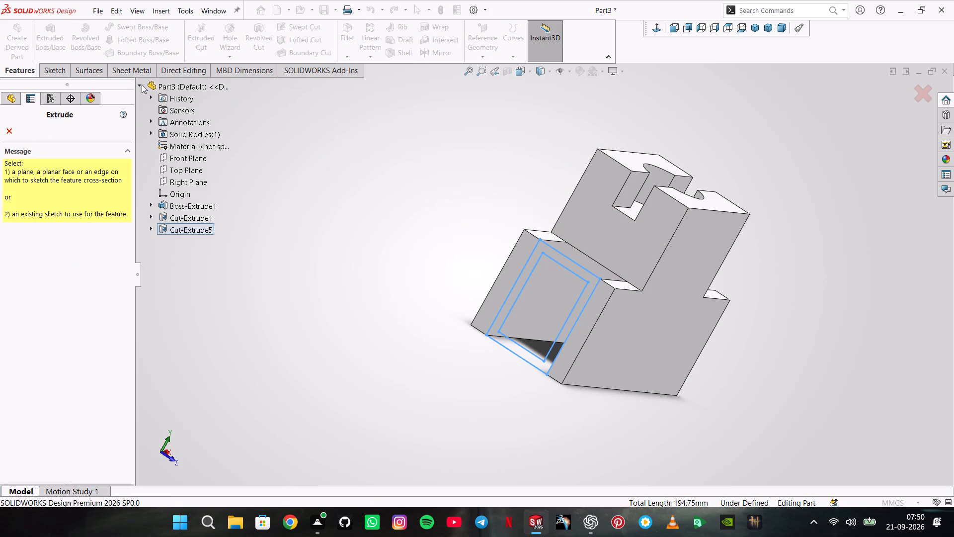
{"action": "left_click", "coordinate": [170, 215]}
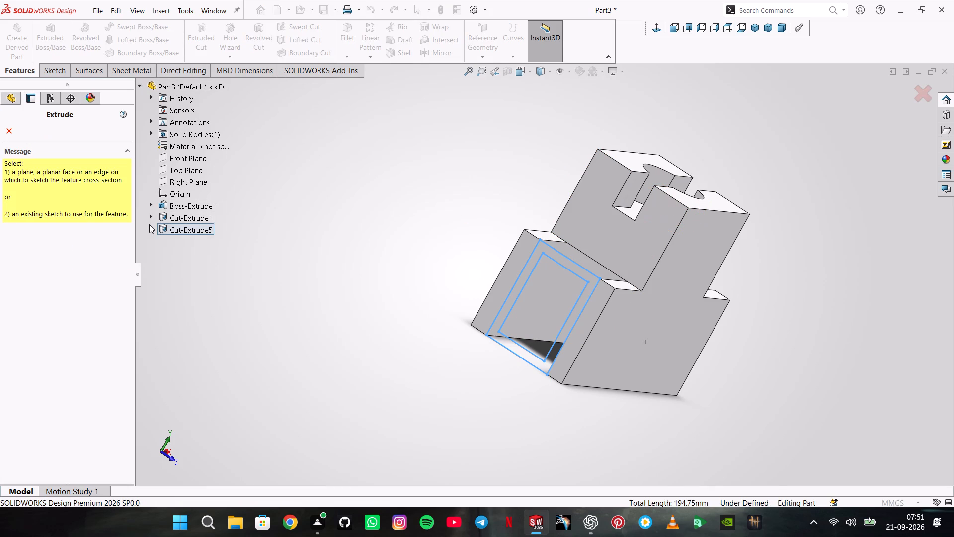
{"action": "left_click", "coordinate": [151, 227]}
{"action": "left_click", "coordinate": [176, 241]}
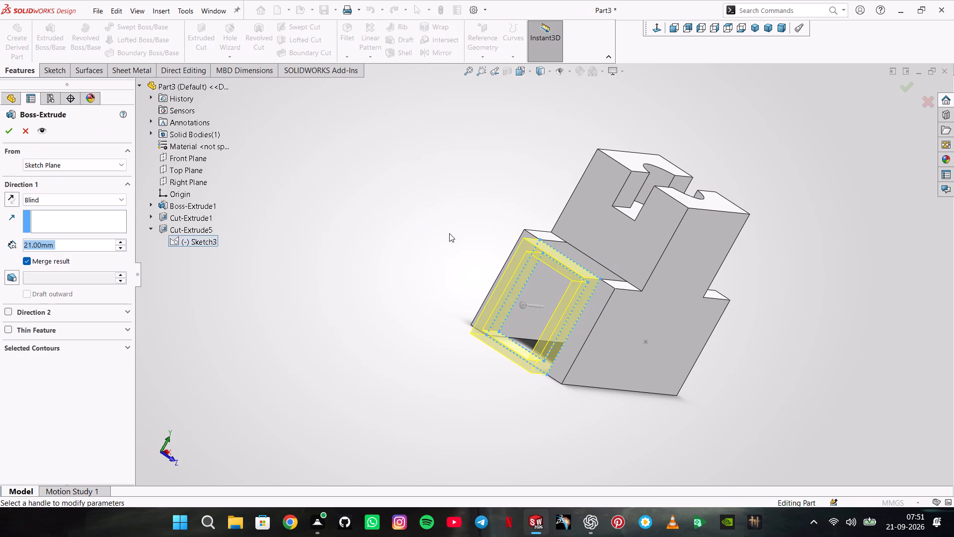
{"action": "left_click", "coordinate": [11, 202]}
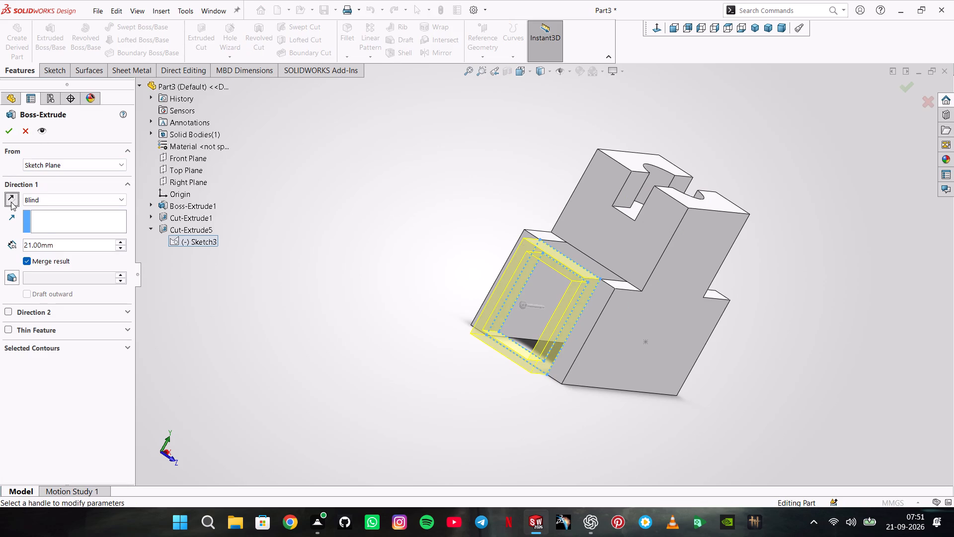
{"action": "left_click", "coordinate": [99, 200]}
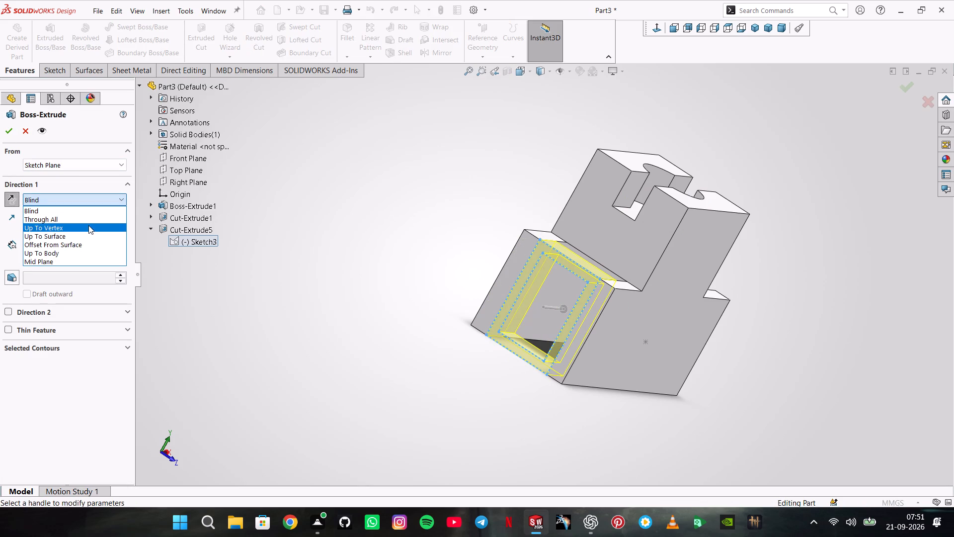
{"action": "left_click", "coordinate": [84, 233]}
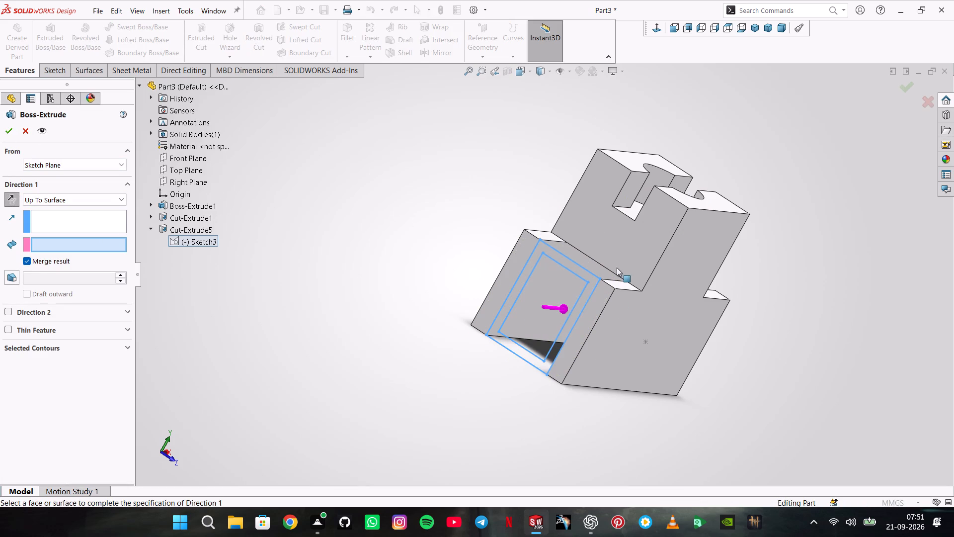
{"action": "middle_click_drag", "start_coordinate": [827, 251], "coordinate": [691, 241]}
{"action": "scroll", "coordinate": [827, 251], "scroll_direction": "up", "scroll_amount": 1}
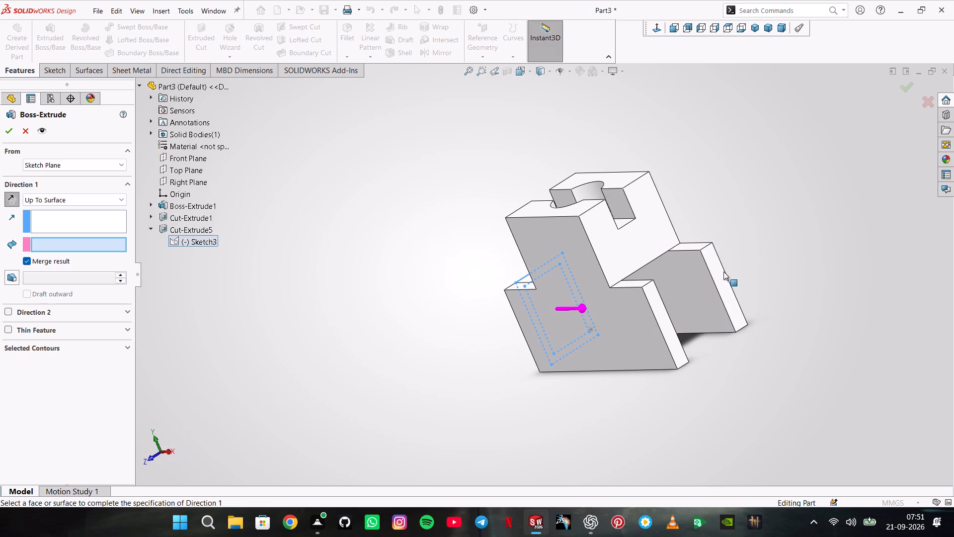
{"action": "left_click", "coordinate": [721, 270]}
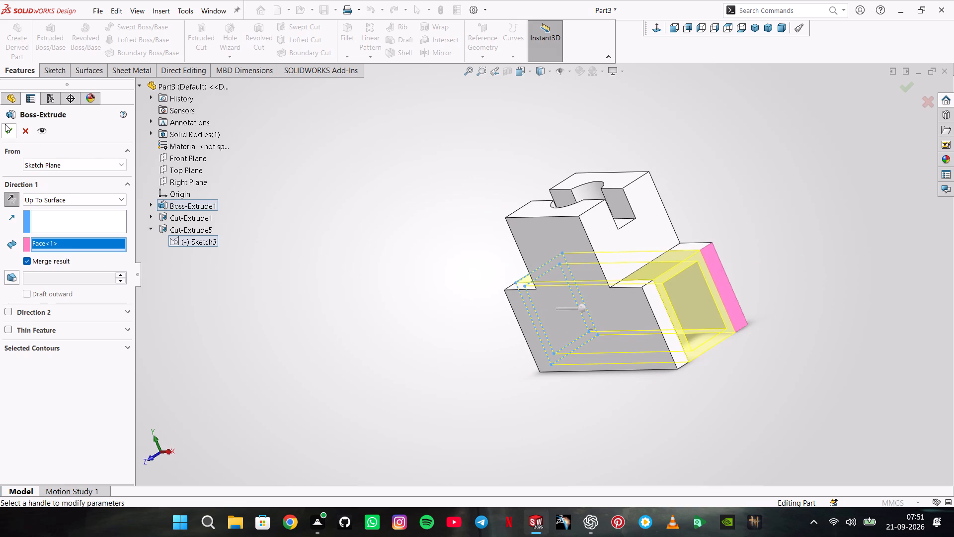
{"action": "left_click", "coordinate": [5, 127]}
Examine the rectangular tube opening and the outer shape of the stepped block.
{"action": "middle_click_drag", "start_coordinate": [339, 190], "coordinate": [464, 207]}
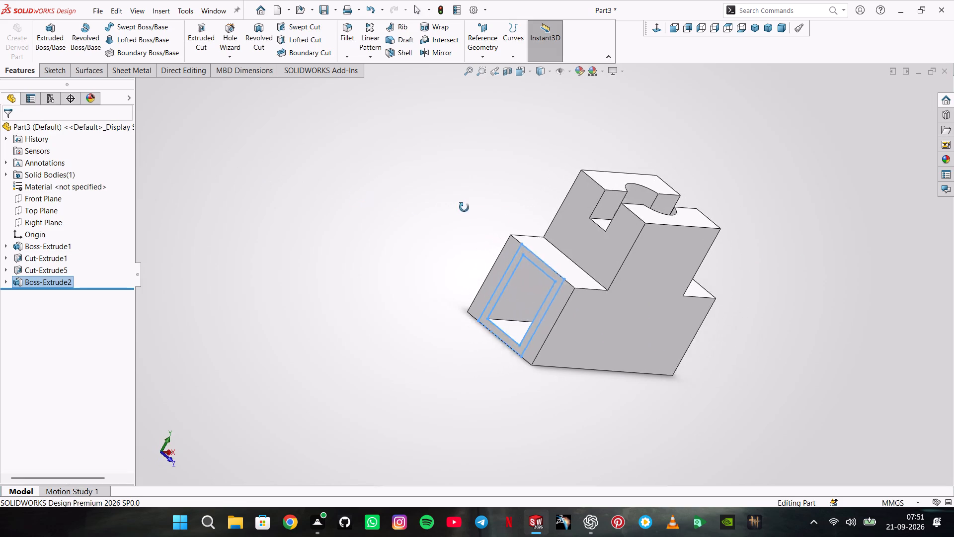
{"action": "middle_click_drag", "start_coordinate": [464, 207], "coordinate": [473, 212]}
{"action": "scroll", "coordinate": [473, 212], "scroll_direction": "up", "scroll_amount": 1}
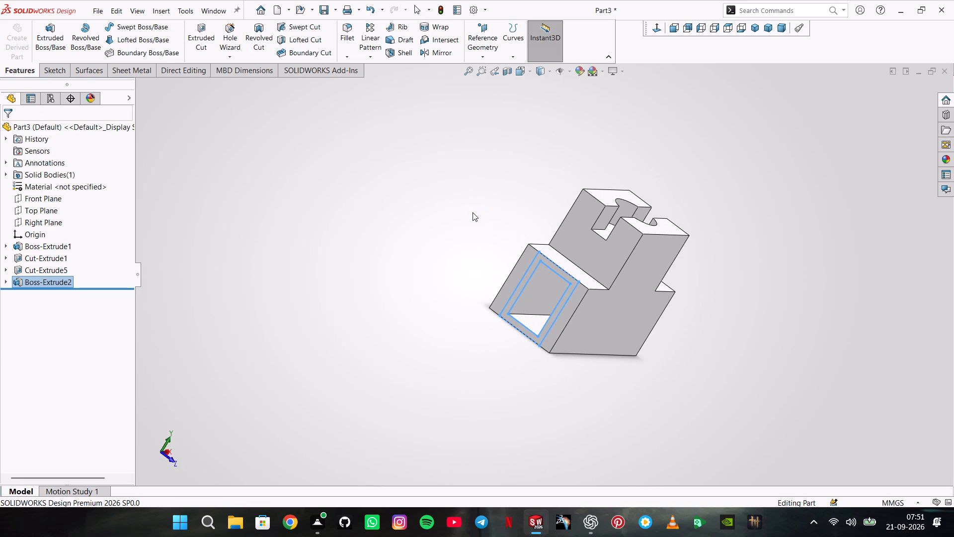
{"action": "scroll", "coordinate": [473, 212], "scroll_direction": "up", "scroll_amount": 1}
{"action": "middle_click_drag", "start_coordinate": [508, 248], "coordinate": [490, 248]}
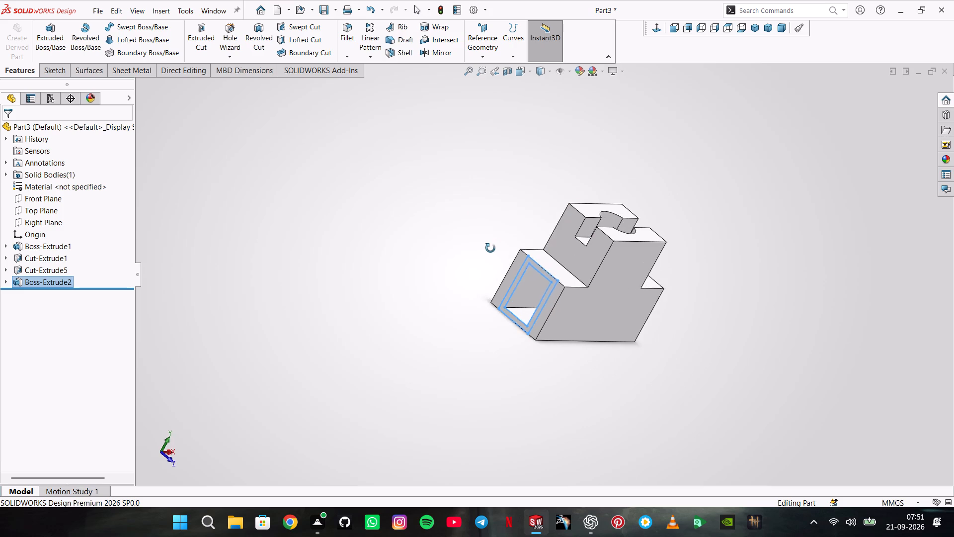
{"action": "middle_click_drag", "start_coordinate": [490, 248], "coordinate": [479, 246]}
{"action": "scroll", "coordinate": [479, 246], "scroll_direction": "up", "scroll_amount": 1}
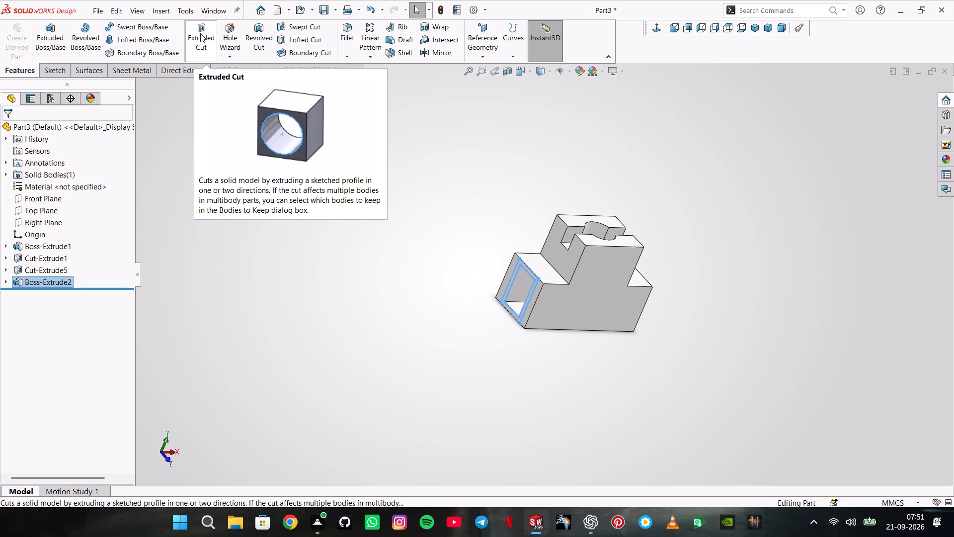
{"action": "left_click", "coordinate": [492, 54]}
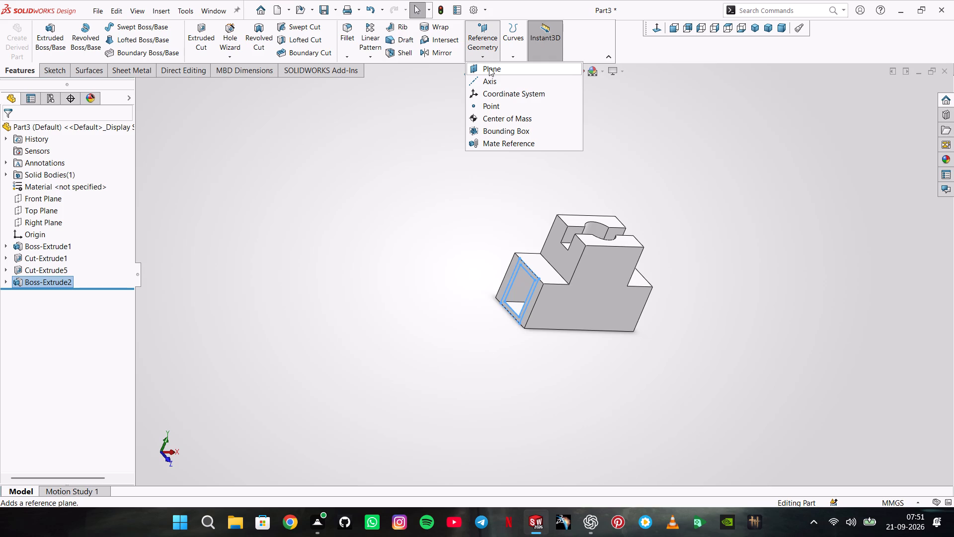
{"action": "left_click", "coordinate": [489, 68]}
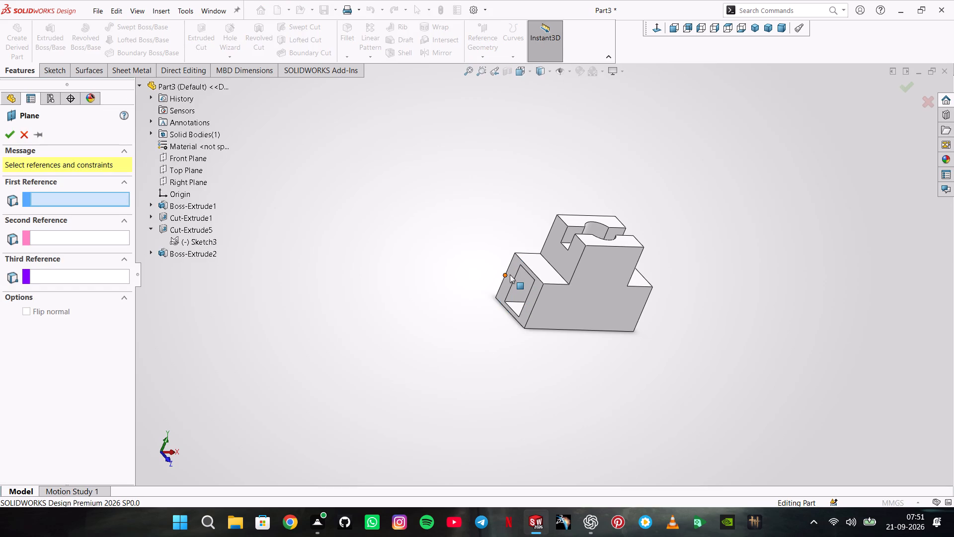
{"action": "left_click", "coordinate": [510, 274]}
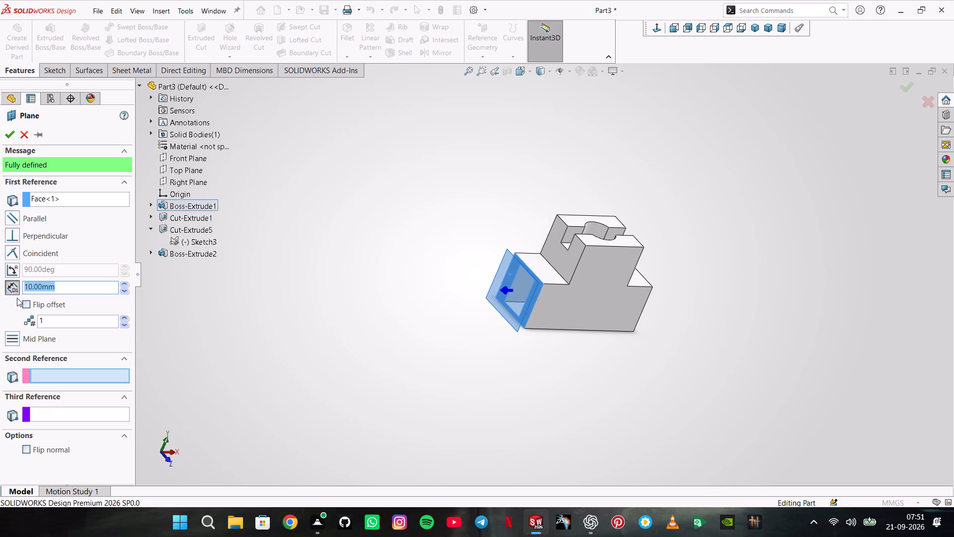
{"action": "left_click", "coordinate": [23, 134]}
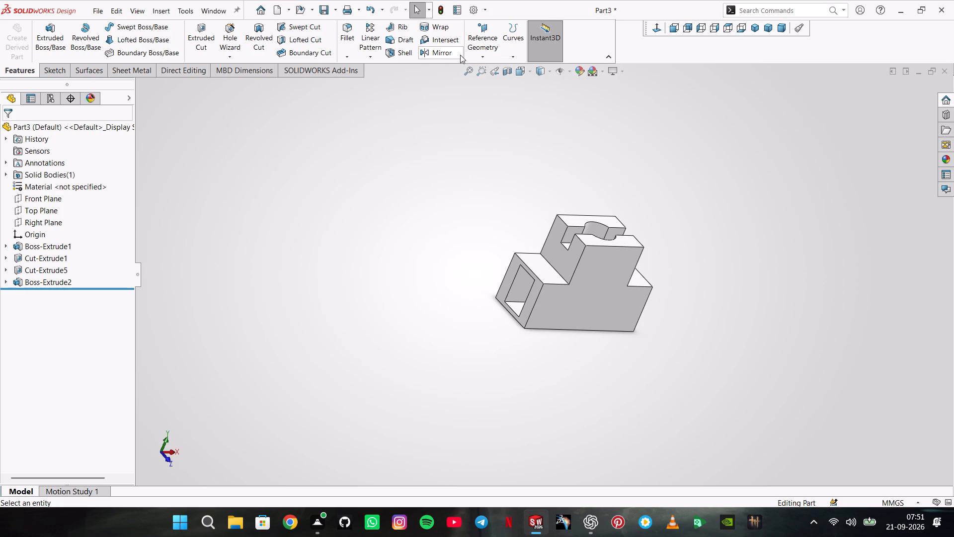
Start a sketch on the block's T-shaped front face and place a point at its lower-left corner.
{"action": "left_click", "coordinate": [581, 297]}
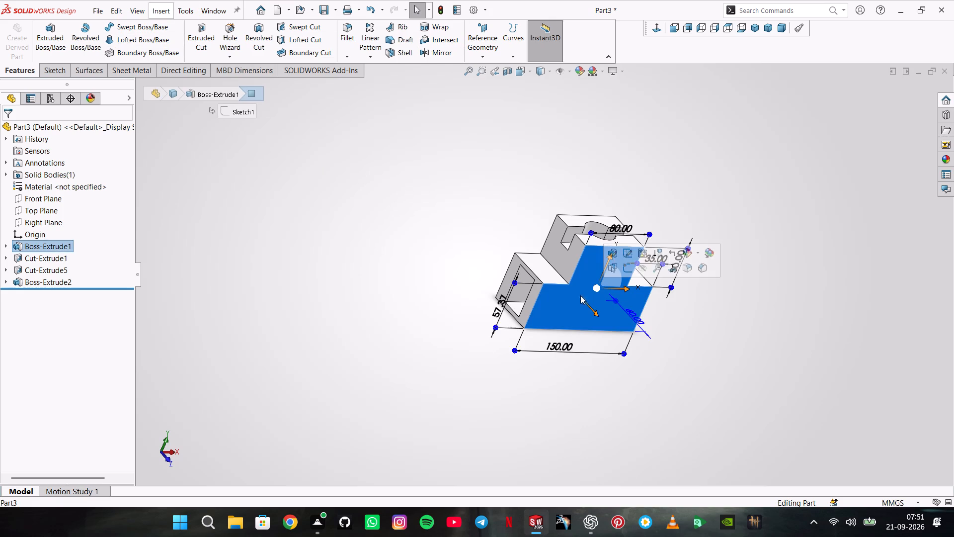
{"action": "left_click", "coordinate": [625, 266]}
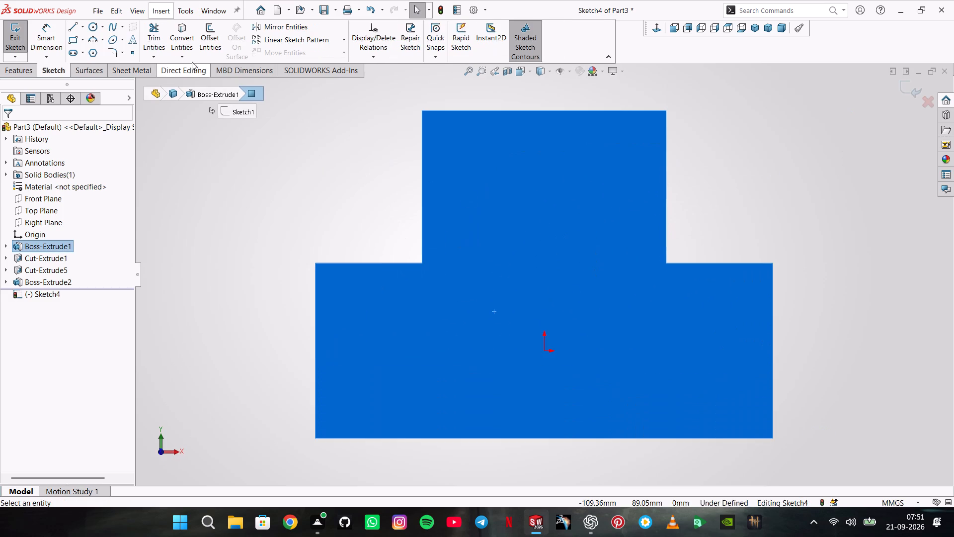
{"action": "left_click", "coordinate": [133, 54]}
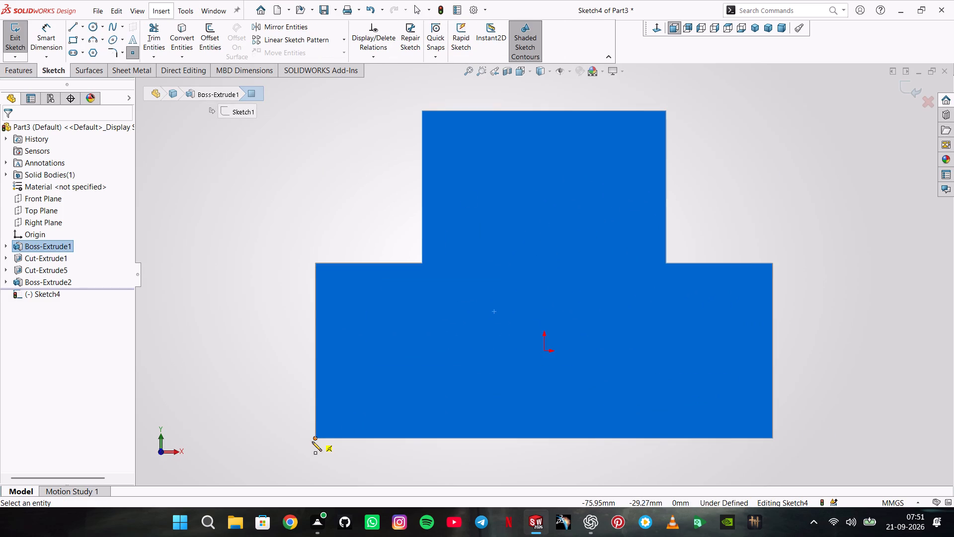
{"action": "left_click", "coordinate": [317, 440]}
{"action": "left_click", "coordinate": [134, 50]}
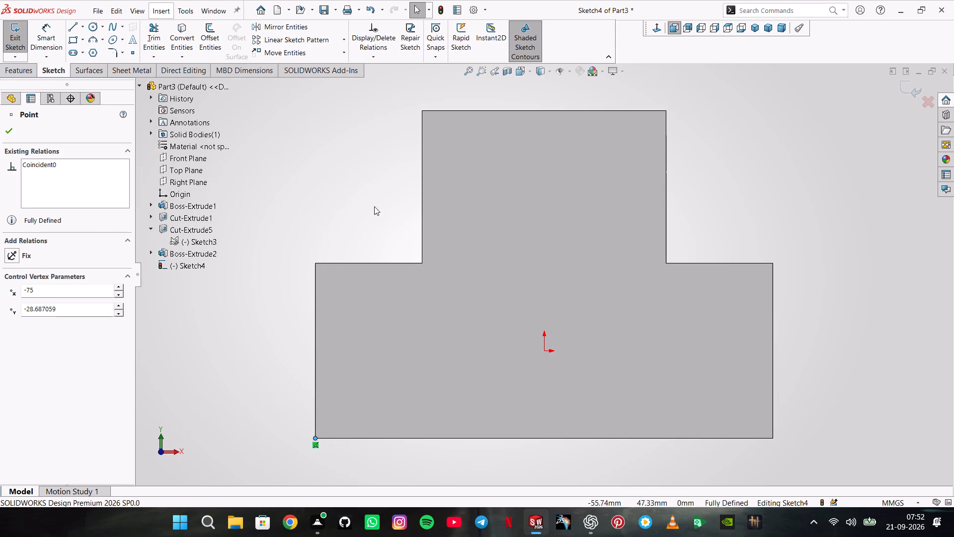
Place a second sketch point at the inner corner of the front face's left step and exit the sketch.
{"action": "scroll", "coordinate": [380, 210], "scroll_direction": "down", "scroll_amount": 5}
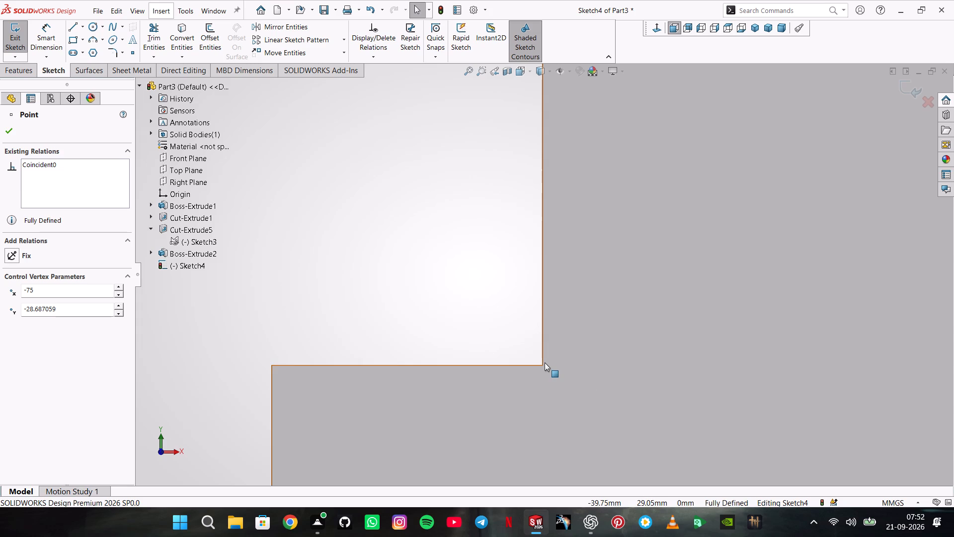
{"action": "left_click", "coordinate": [543, 364]}
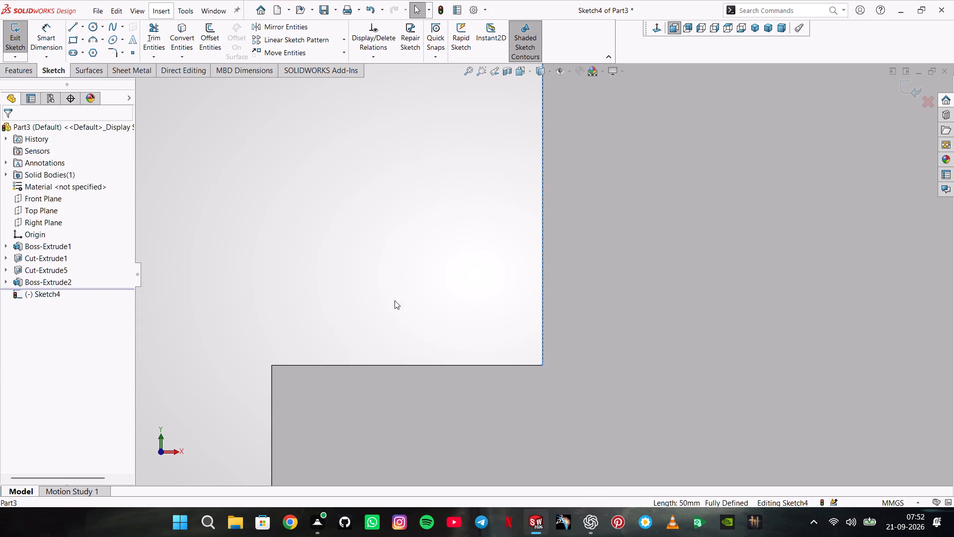
{"action": "left_click", "coordinate": [131, 50]}
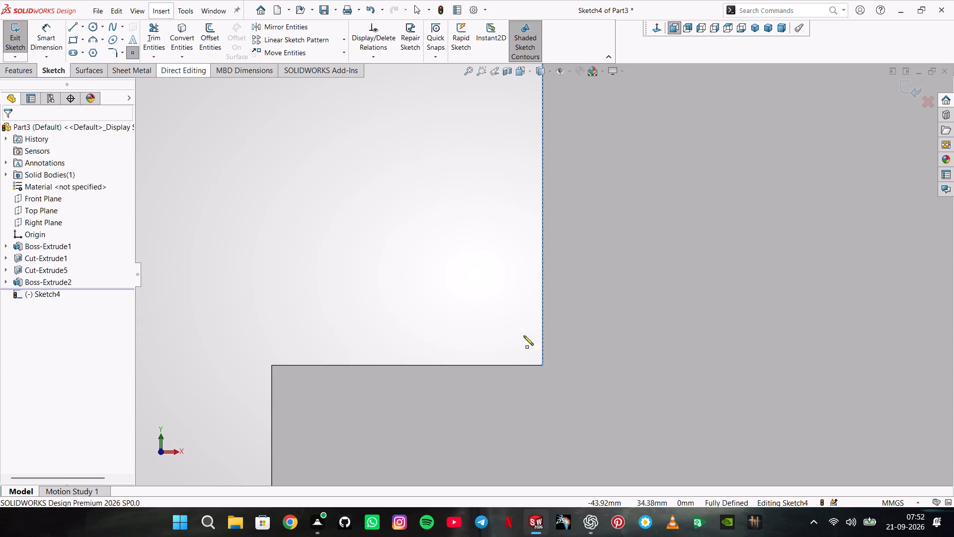
{"action": "left_click", "coordinate": [542, 365]}
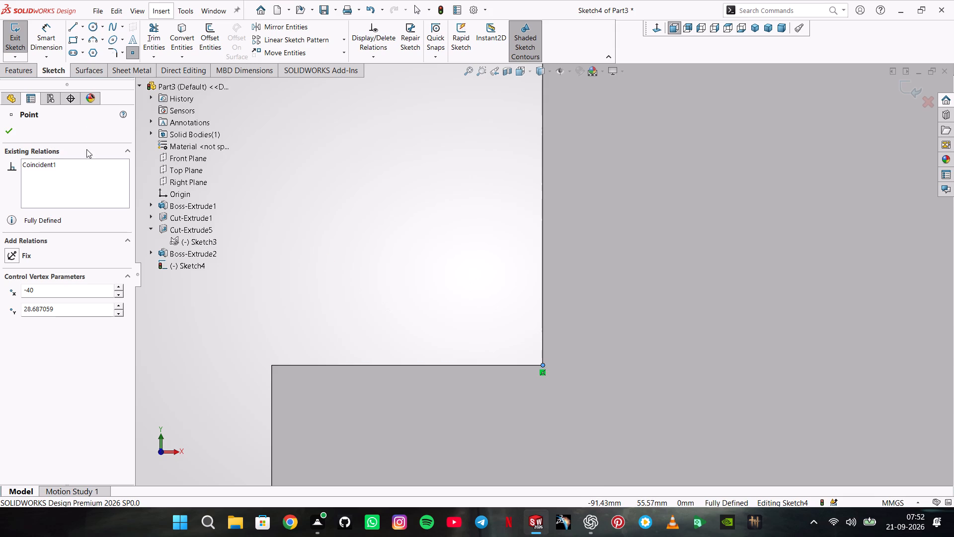
{"action": "left_click", "coordinate": [11, 135]}
{"action": "left_click", "coordinate": [313, 209]}
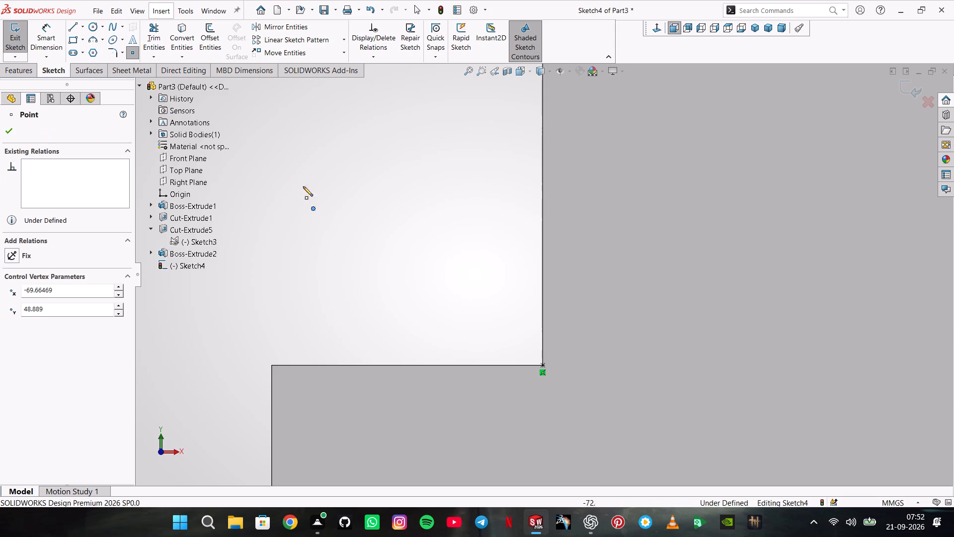
{"action": "key", "text": "ctrl+z"}
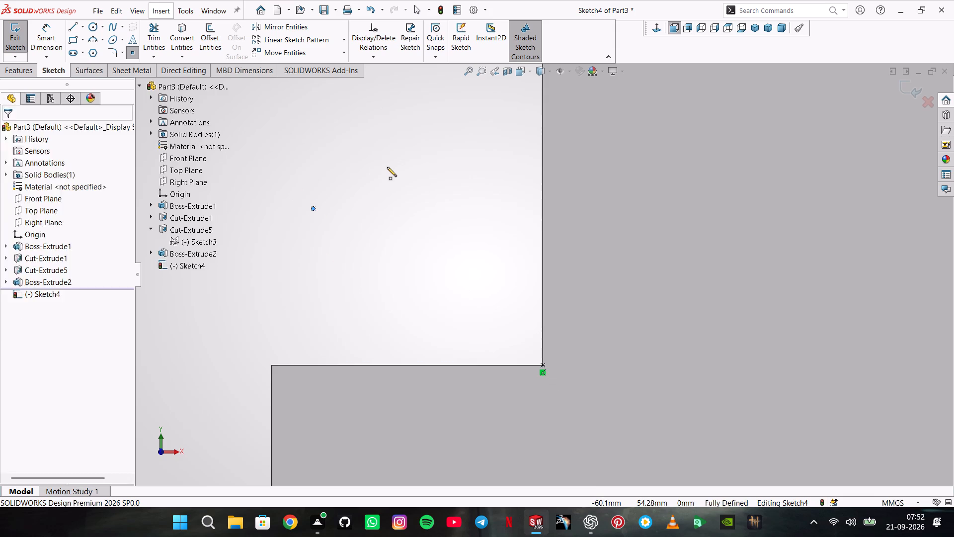
{"action": "left_click", "coordinate": [19, 40]}
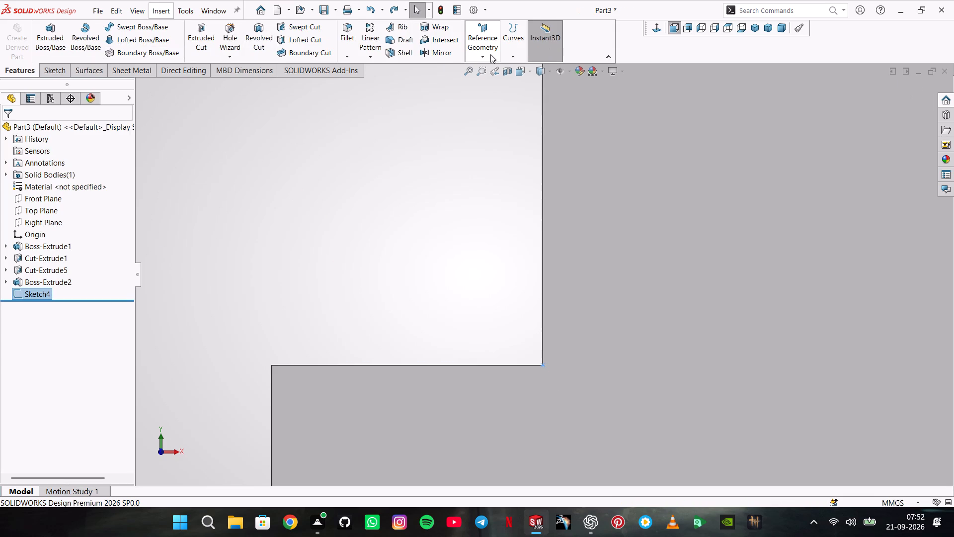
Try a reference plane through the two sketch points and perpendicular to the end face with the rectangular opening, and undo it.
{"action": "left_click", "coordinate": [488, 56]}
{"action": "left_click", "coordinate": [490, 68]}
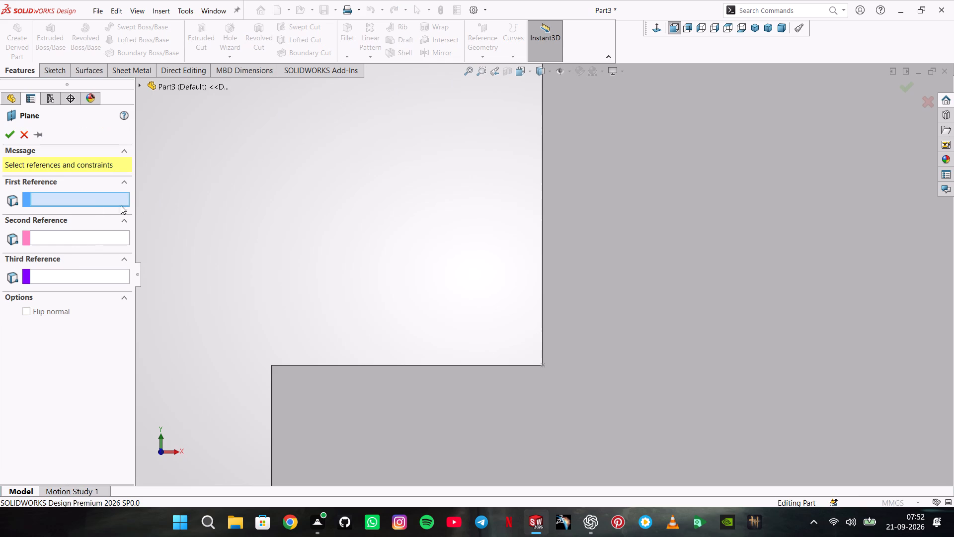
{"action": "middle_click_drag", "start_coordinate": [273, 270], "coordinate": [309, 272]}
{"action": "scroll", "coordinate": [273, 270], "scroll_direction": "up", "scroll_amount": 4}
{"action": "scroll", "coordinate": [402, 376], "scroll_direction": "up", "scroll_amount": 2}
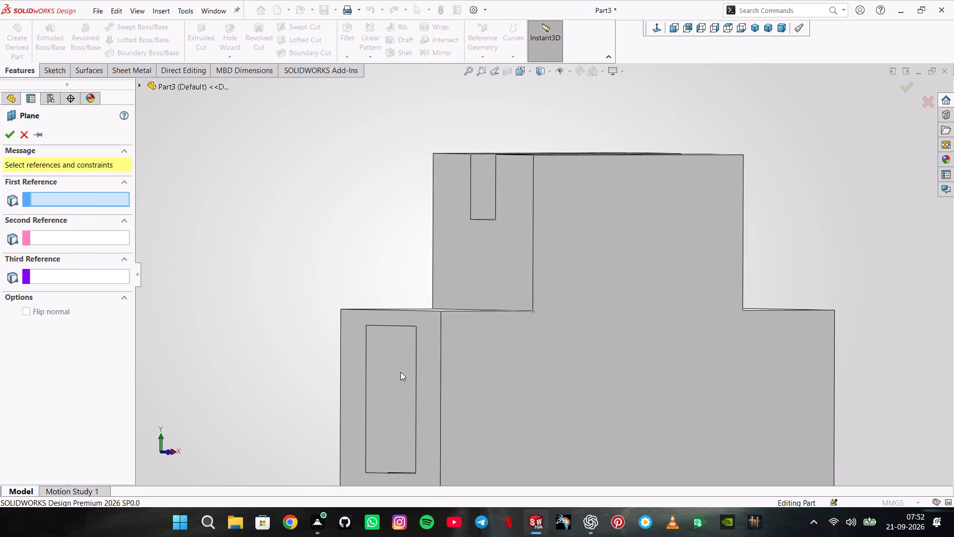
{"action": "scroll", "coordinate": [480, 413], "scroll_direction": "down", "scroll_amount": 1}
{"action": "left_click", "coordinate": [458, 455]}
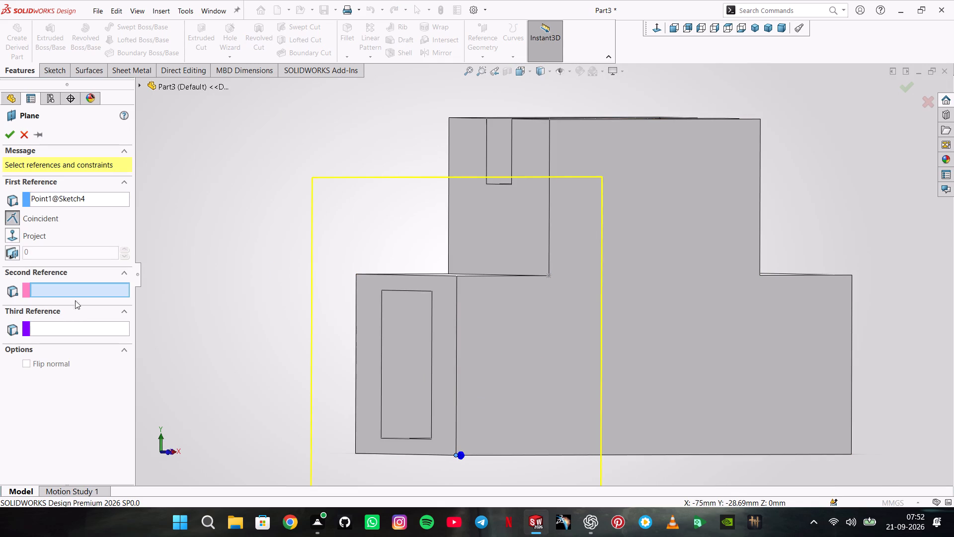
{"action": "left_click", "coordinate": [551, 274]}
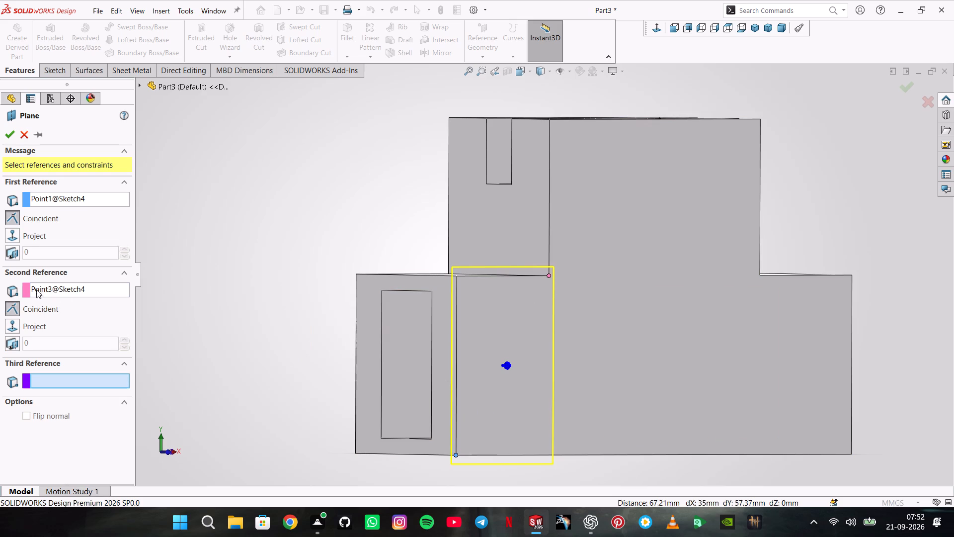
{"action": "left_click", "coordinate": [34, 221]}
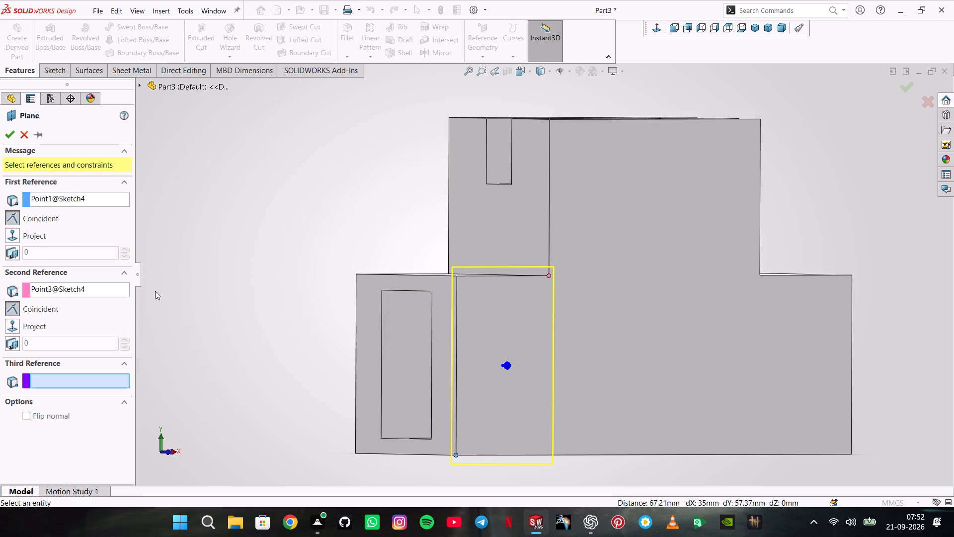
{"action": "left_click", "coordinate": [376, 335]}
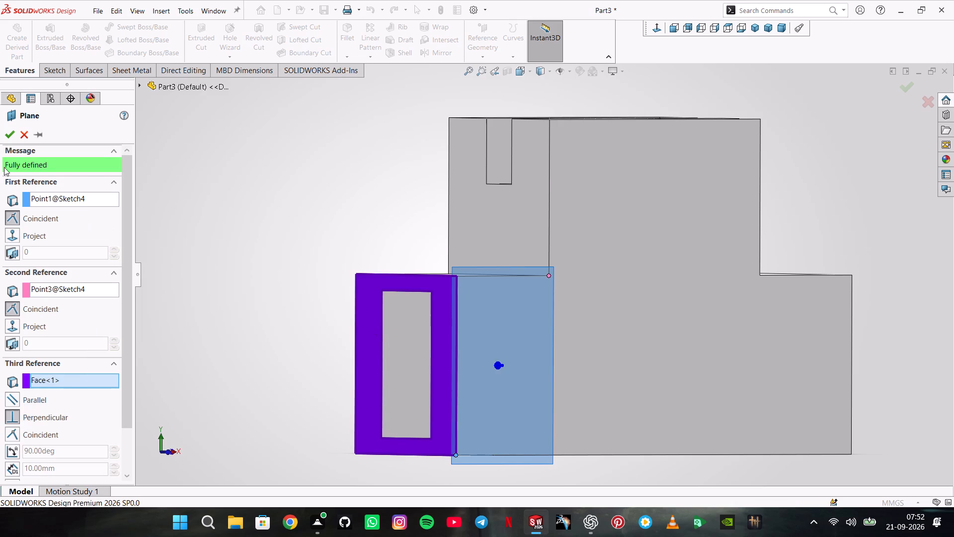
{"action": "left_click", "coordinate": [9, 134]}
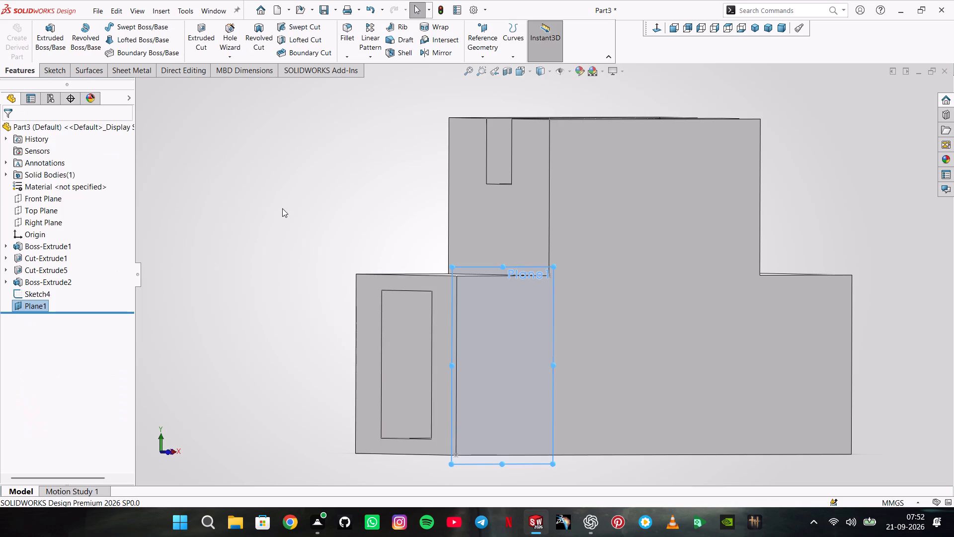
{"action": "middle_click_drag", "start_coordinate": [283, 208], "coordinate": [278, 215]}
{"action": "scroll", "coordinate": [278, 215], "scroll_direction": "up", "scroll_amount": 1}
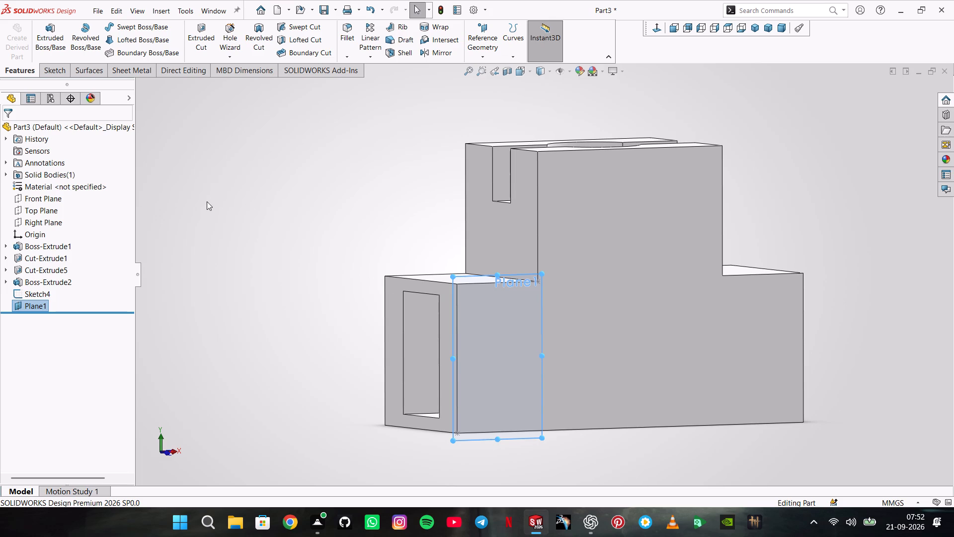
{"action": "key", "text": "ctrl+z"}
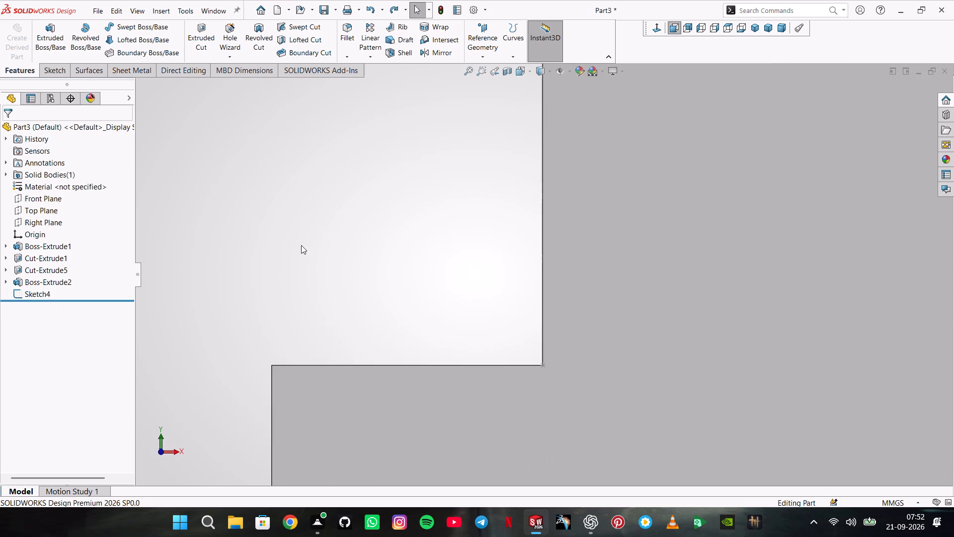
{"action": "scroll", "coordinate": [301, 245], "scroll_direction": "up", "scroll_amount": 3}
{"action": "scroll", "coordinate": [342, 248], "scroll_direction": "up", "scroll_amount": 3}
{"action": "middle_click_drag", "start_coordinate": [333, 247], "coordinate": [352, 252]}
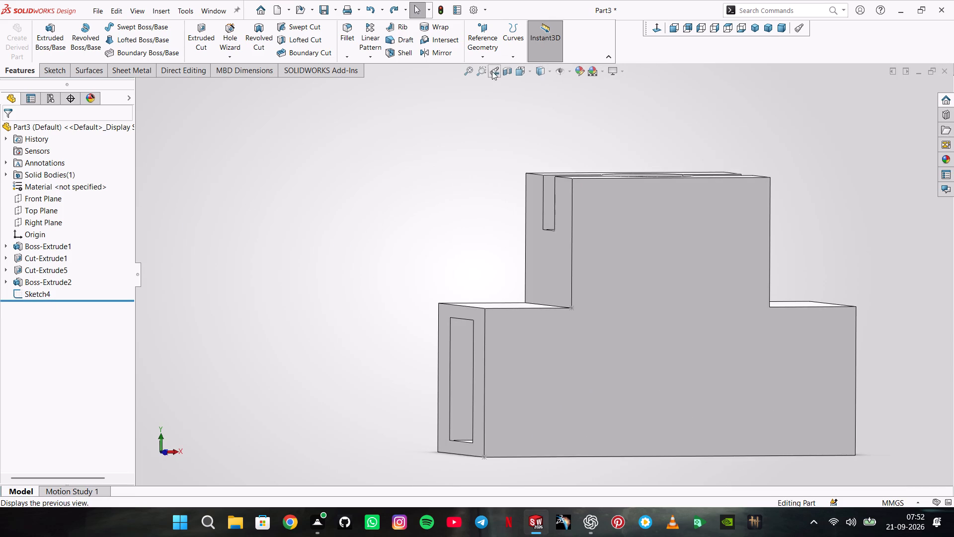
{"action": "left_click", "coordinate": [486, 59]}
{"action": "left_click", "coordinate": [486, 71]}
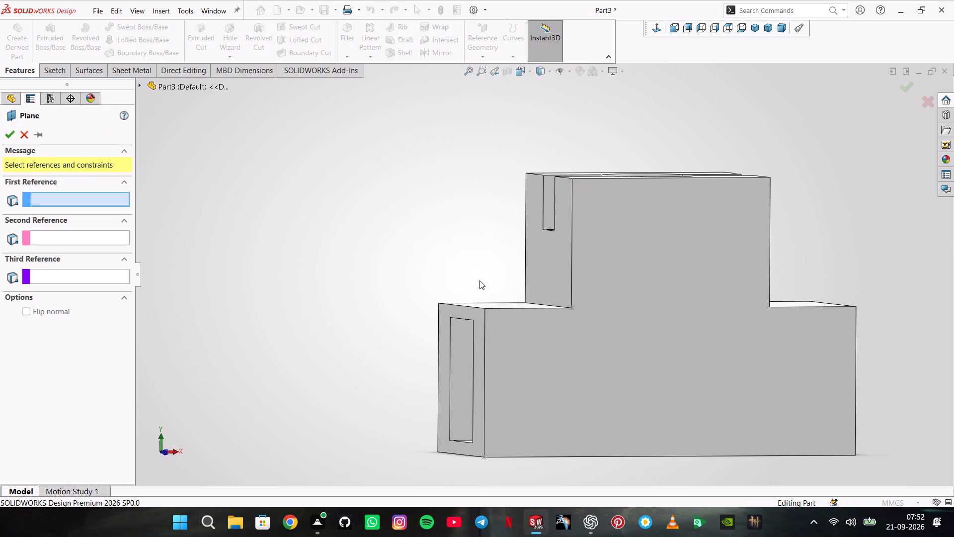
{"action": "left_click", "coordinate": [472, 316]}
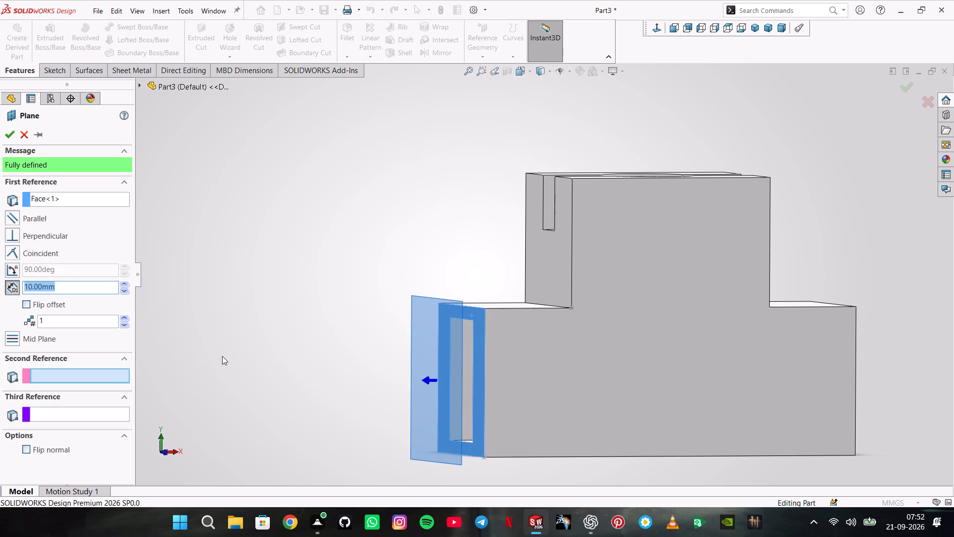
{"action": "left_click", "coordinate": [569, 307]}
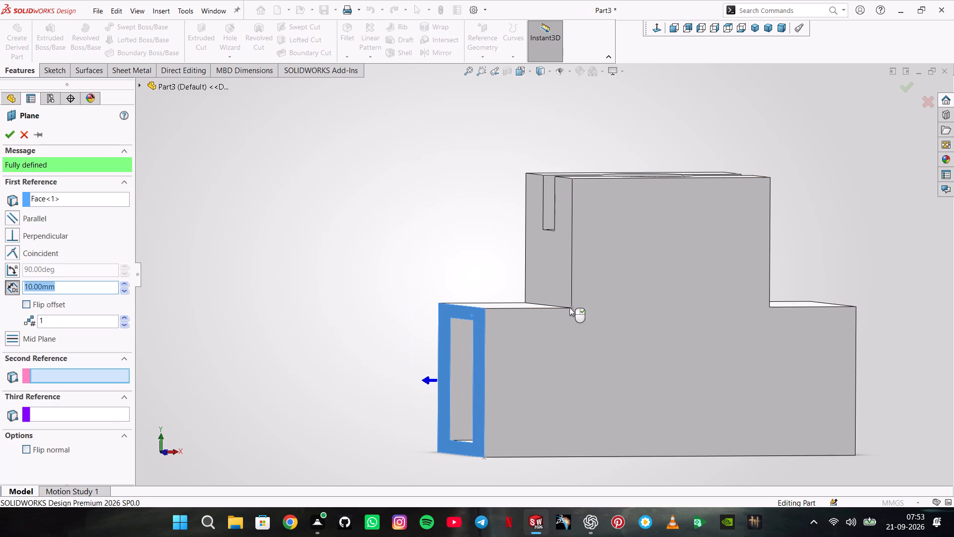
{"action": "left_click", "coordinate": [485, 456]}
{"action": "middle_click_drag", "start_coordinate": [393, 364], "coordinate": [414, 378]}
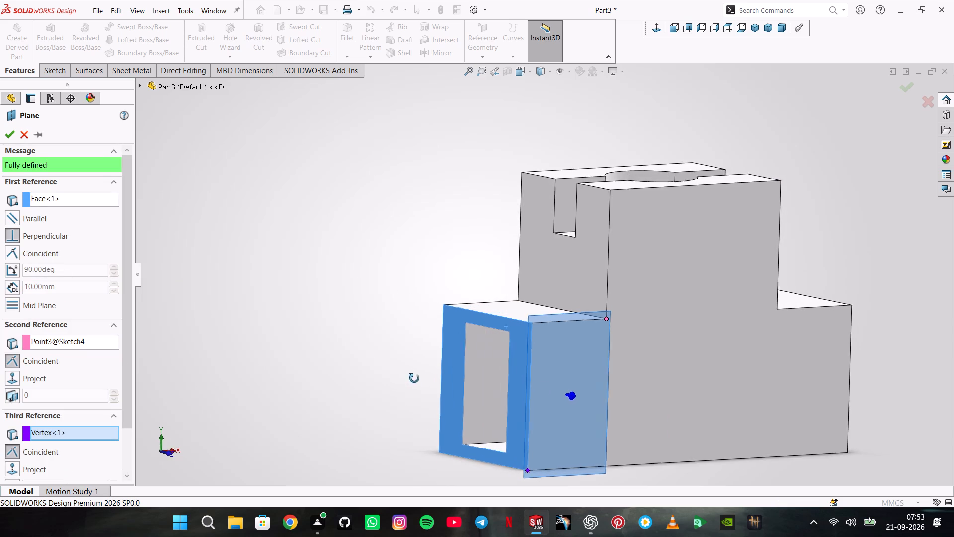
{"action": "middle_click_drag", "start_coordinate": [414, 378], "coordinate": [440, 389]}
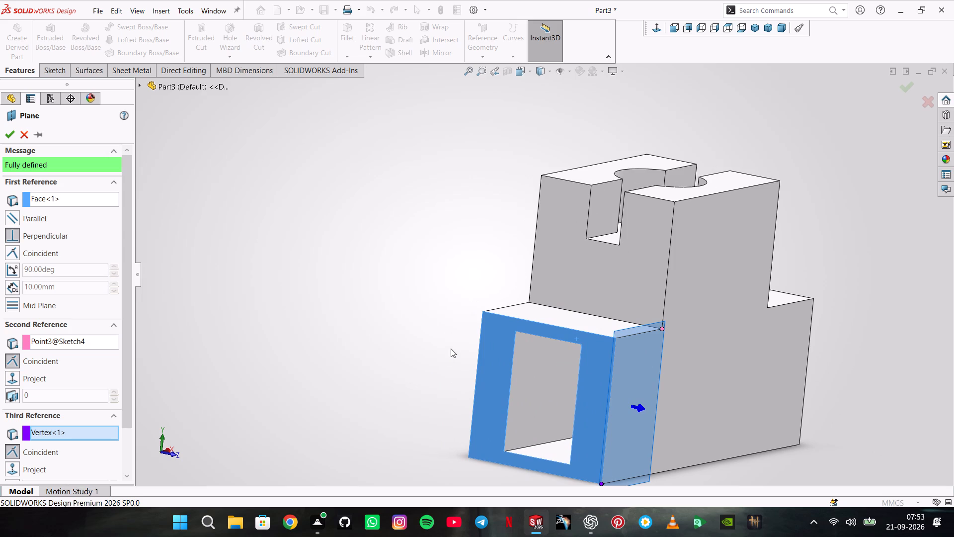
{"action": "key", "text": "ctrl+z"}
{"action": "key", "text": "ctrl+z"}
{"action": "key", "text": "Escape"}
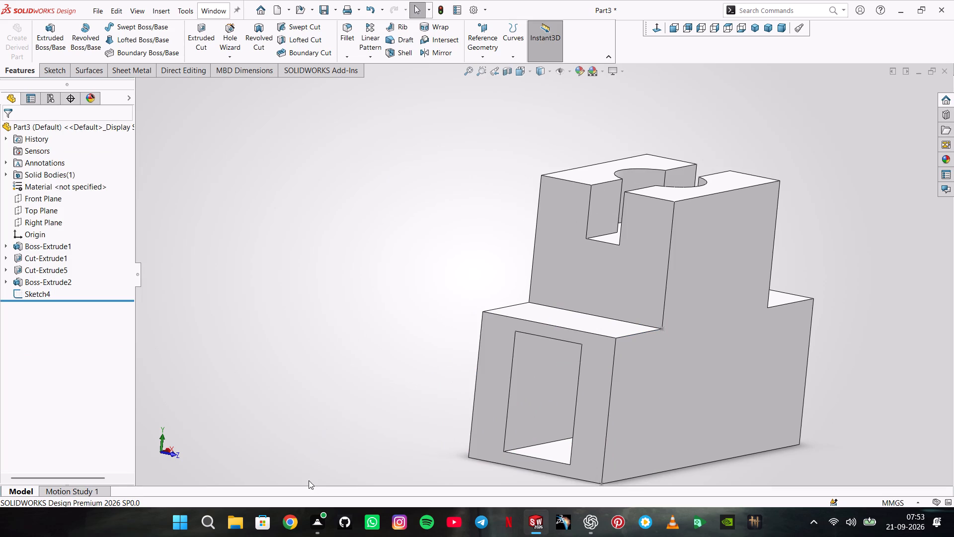
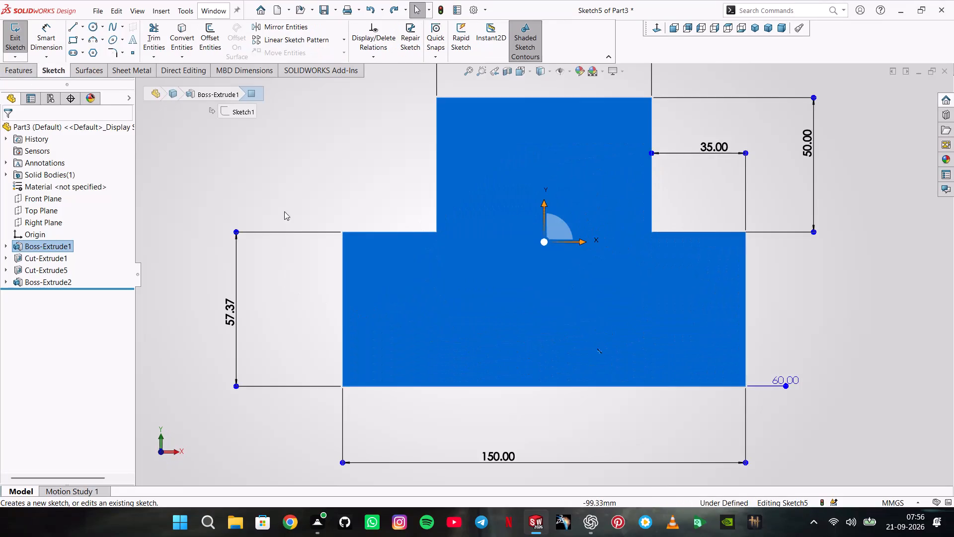
Sketch a closed triangle over the front face's left step, from its lower-left corner, with a top side about 30 mm long.
{"action": "left_click", "coordinate": [76, 26]}
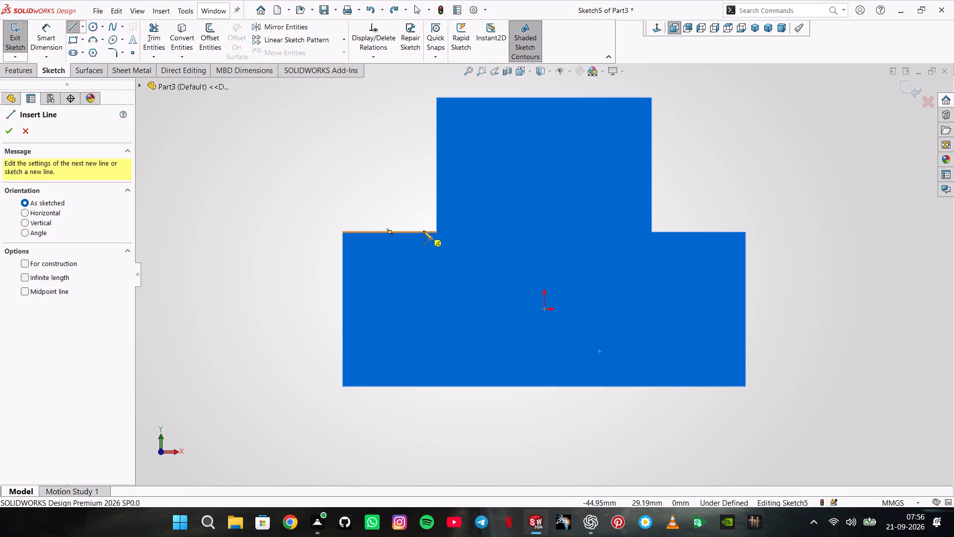
{"action": "left_click", "coordinate": [423, 234]}
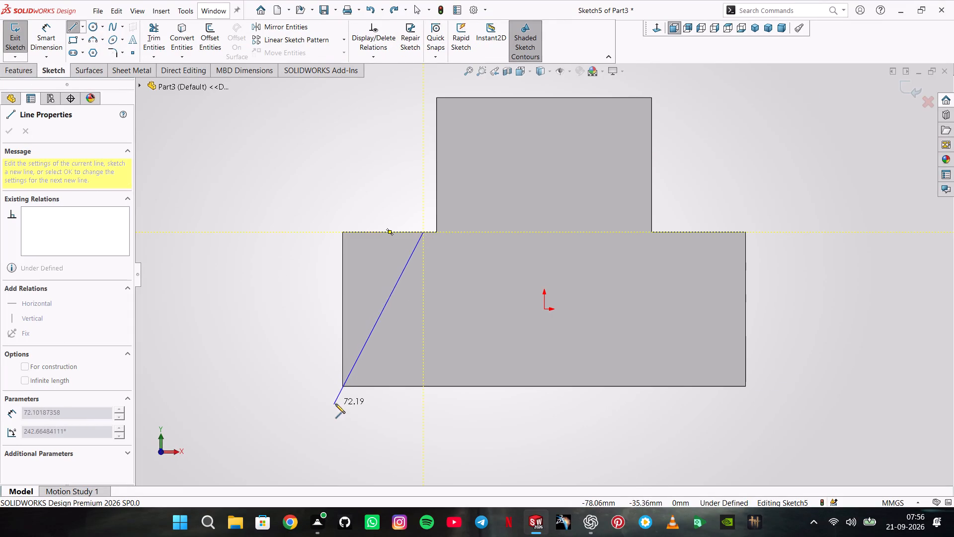
{"action": "left_click", "coordinate": [343, 388]}
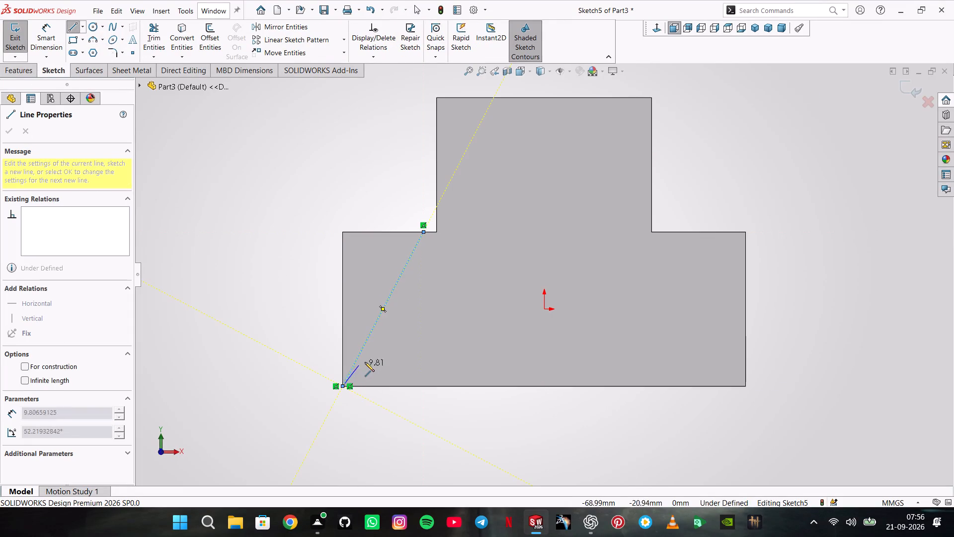
{"action": "left_click", "coordinate": [344, 231]}
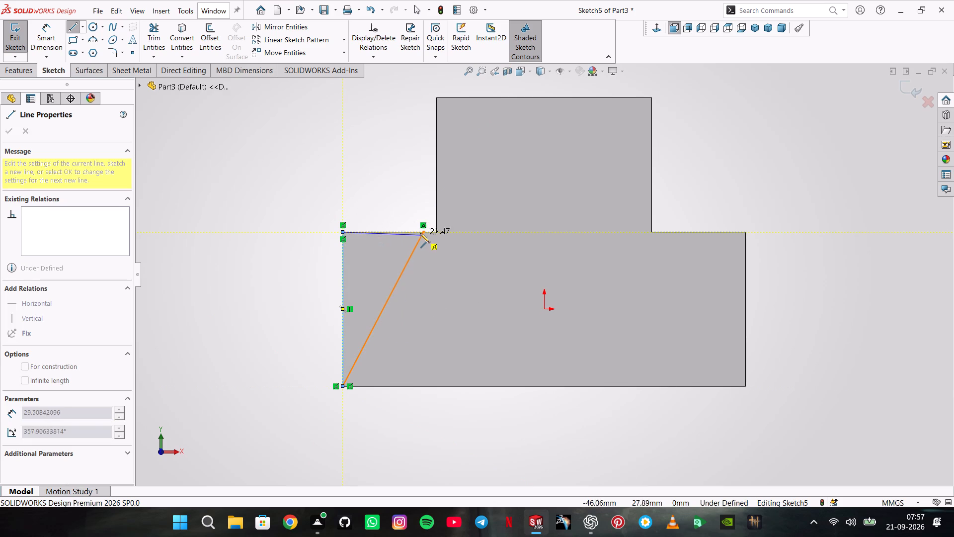
{"action": "left_click", "coordinate": [422, 232]}
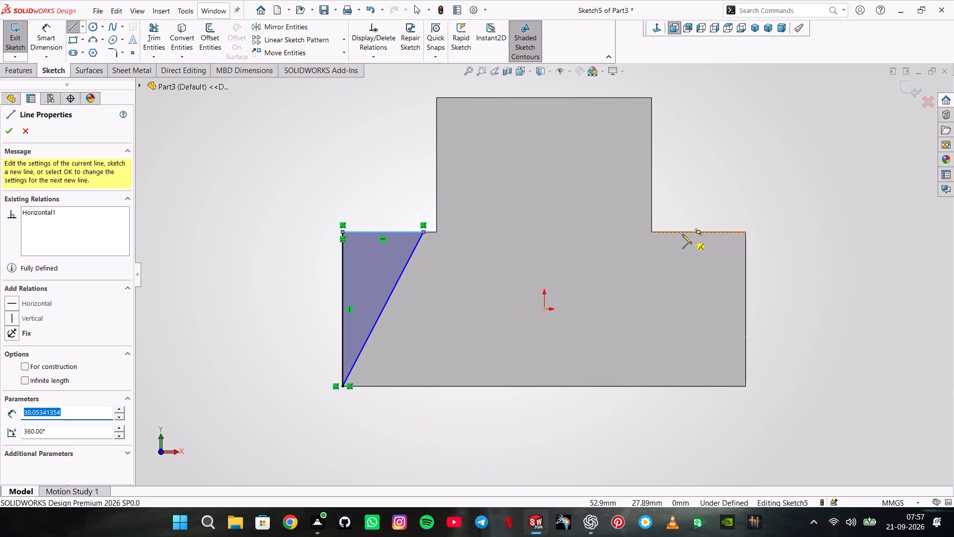
Sketch a mirrored triangle over the front face's right step, down to its lower-right corner, with a top side about 31 mm long.
{"action": "left_click", "coordinate": [661, 233]}
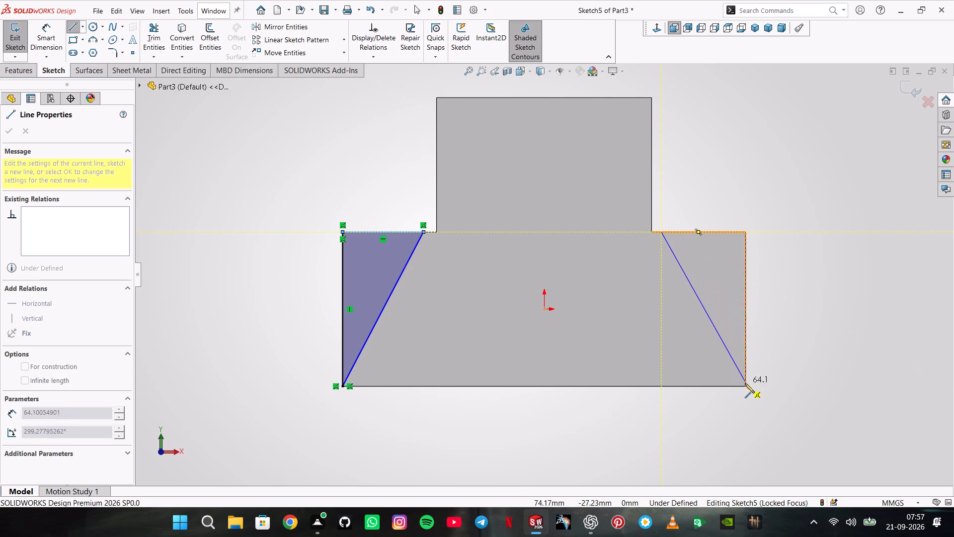
{"action": "left_click", "coordinate": [747, 385]}
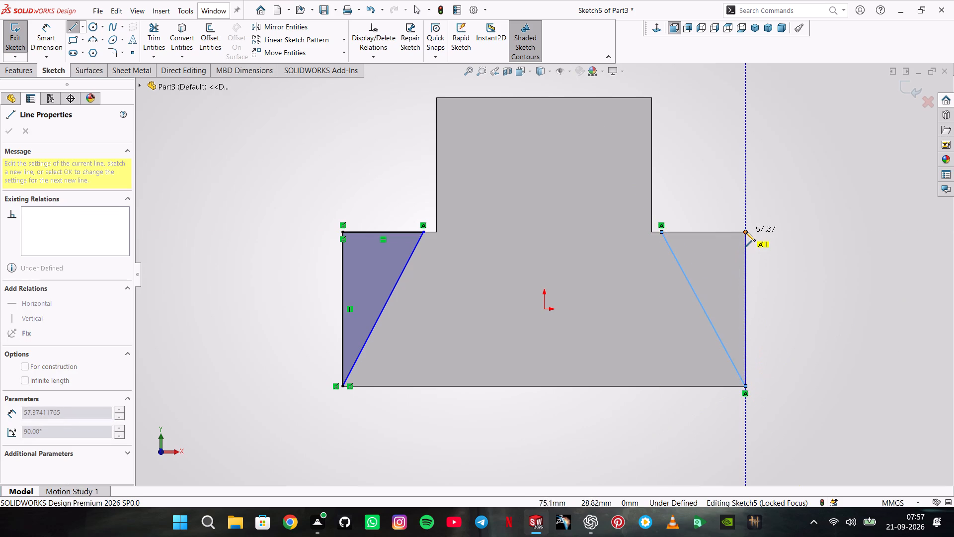
{"action": "left_click", "coordinate": [746, 232]}
{"action": "left_click", "coordinate": [661, 230]}
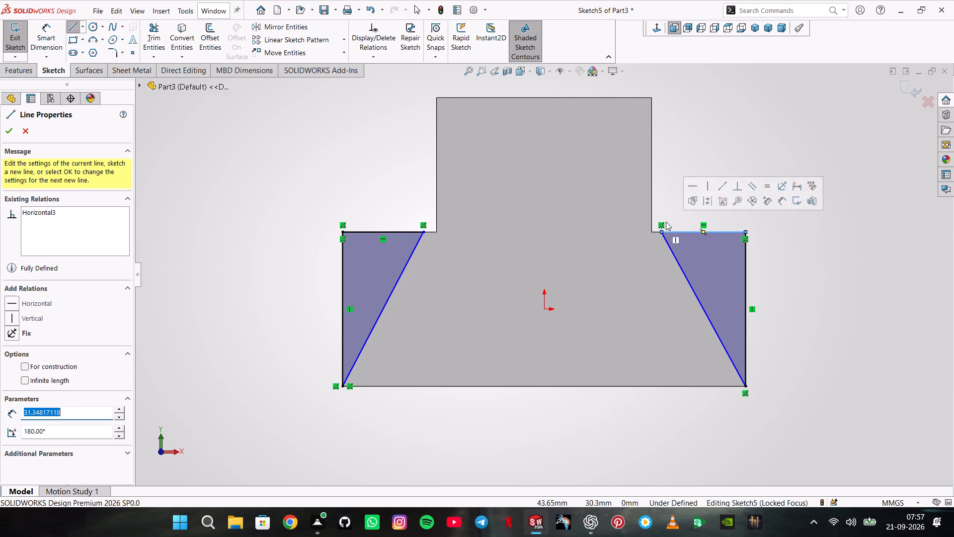
Dimension the top sides of both the right and left triangles to 27 mm.
{"action": "left_click", "coordinate": [55, 27]}
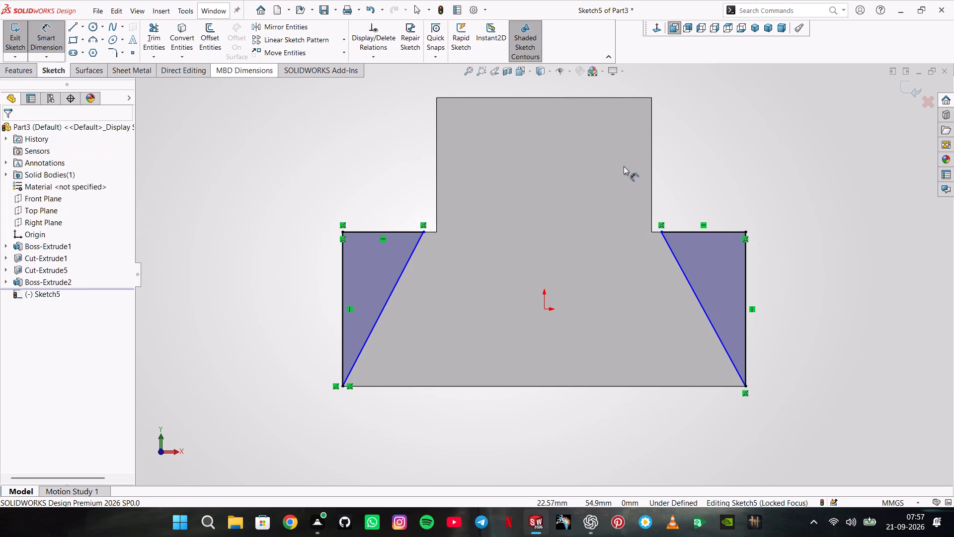
{"action": "left_click", "coordinate": [715, 232]}
{"action": "left_click", "coordinate": [716, 202]}
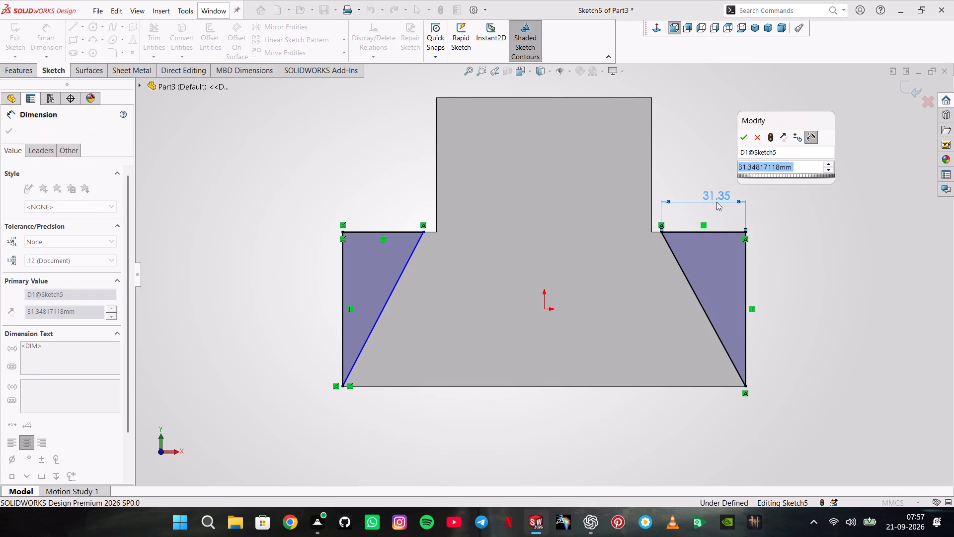
{"action": "type", "text": "27"}
{"action": "key", "text": "Return"}
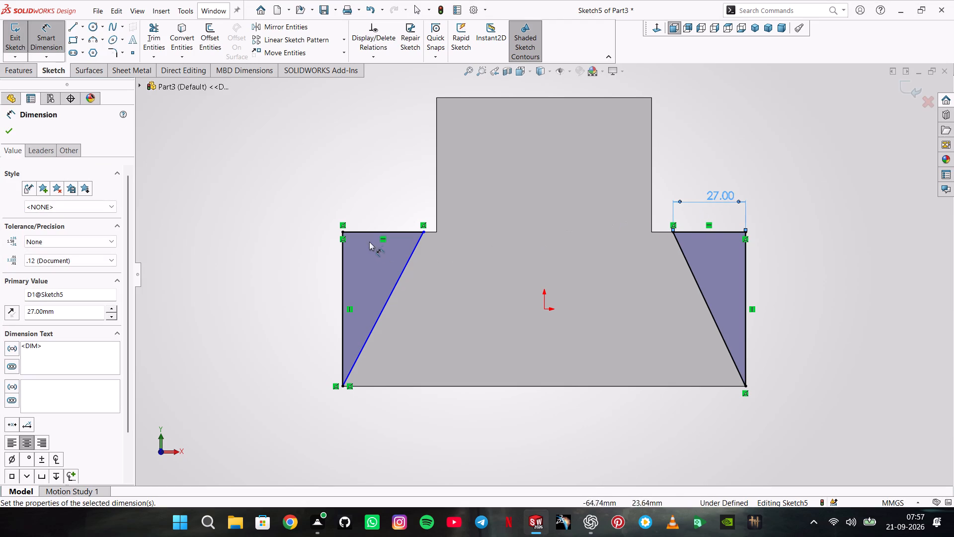
{"action": "left_click", "coordinate": [385, 227]}
{"action": "left_click", "coordinate": [386, 229]}
{"action": "left_click", "coordinate": [383, 182]}
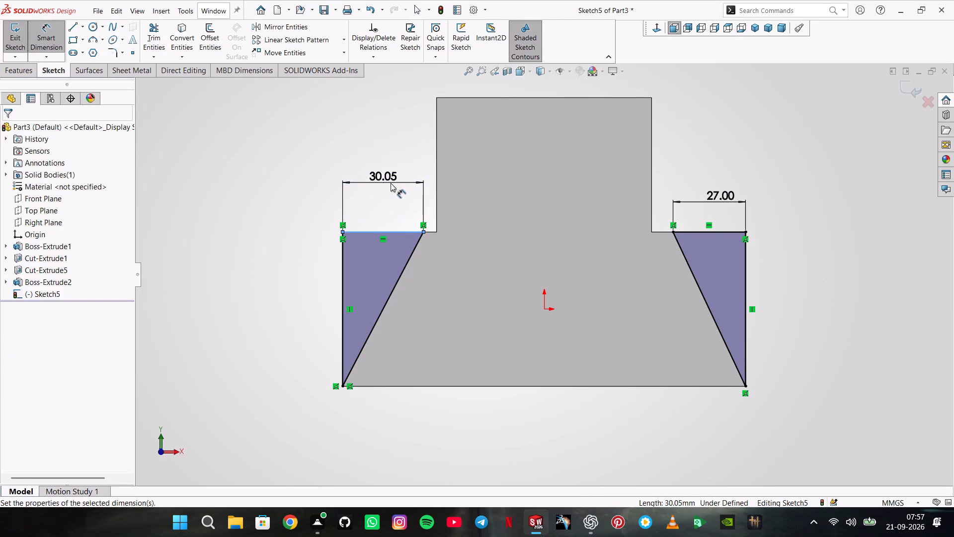
{"action": "type", "text": "27"}
{"action": "key", "text": "Return"}
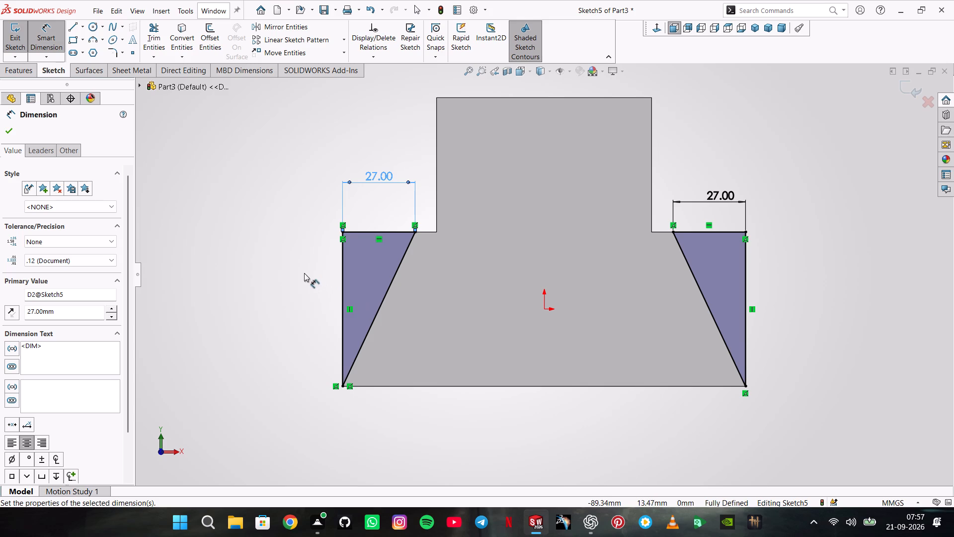
{"action": "left_click", "coordinate": [15, 127]}
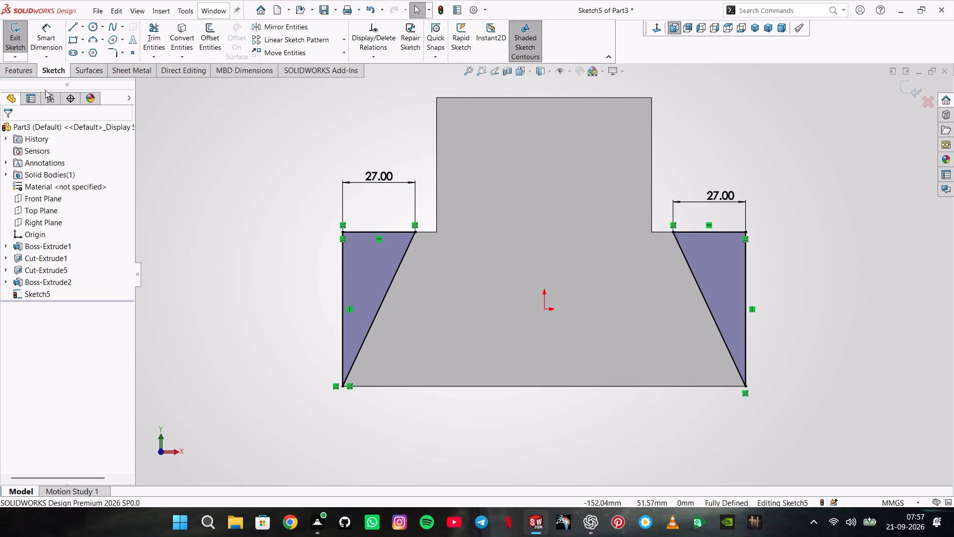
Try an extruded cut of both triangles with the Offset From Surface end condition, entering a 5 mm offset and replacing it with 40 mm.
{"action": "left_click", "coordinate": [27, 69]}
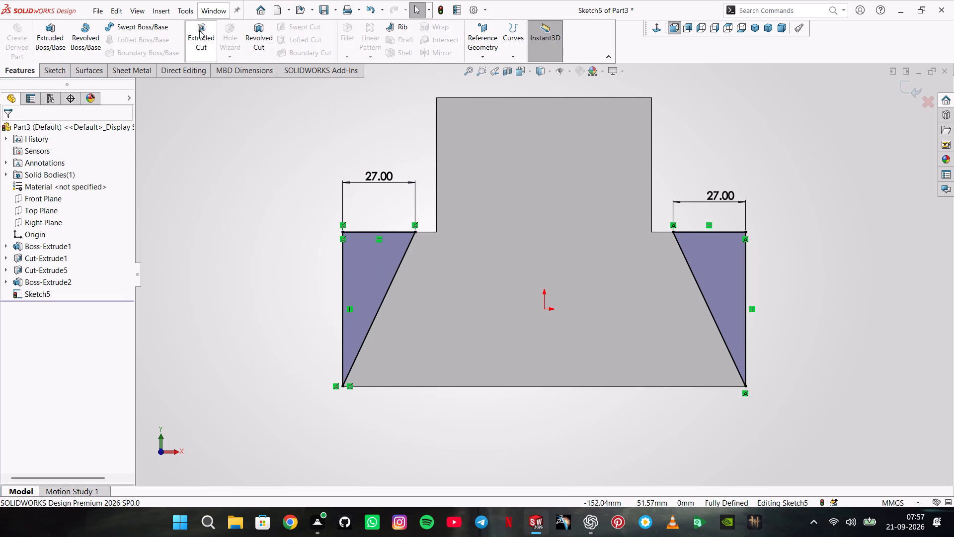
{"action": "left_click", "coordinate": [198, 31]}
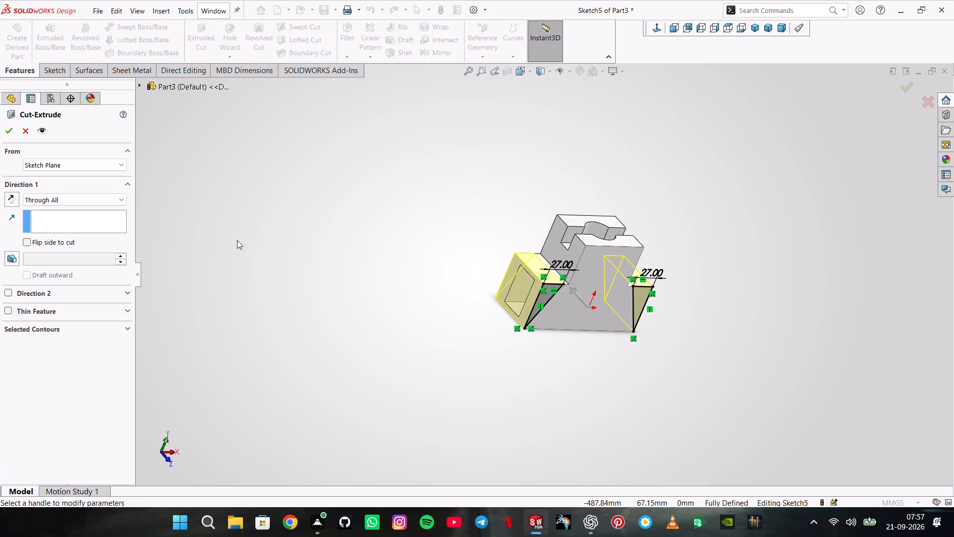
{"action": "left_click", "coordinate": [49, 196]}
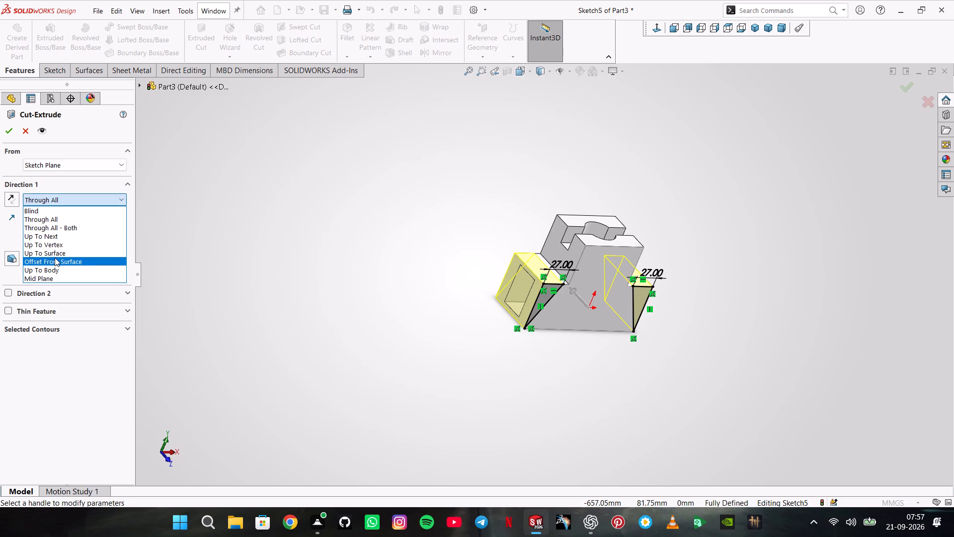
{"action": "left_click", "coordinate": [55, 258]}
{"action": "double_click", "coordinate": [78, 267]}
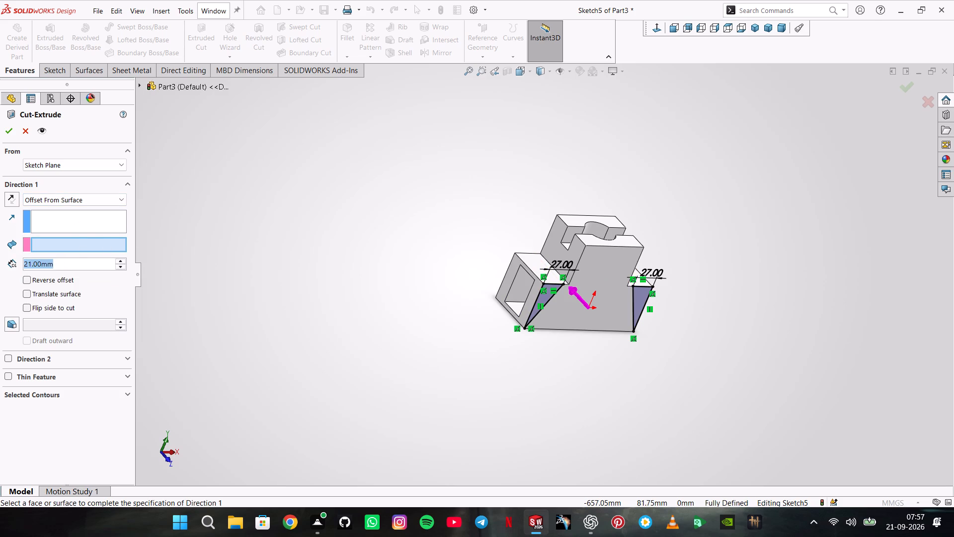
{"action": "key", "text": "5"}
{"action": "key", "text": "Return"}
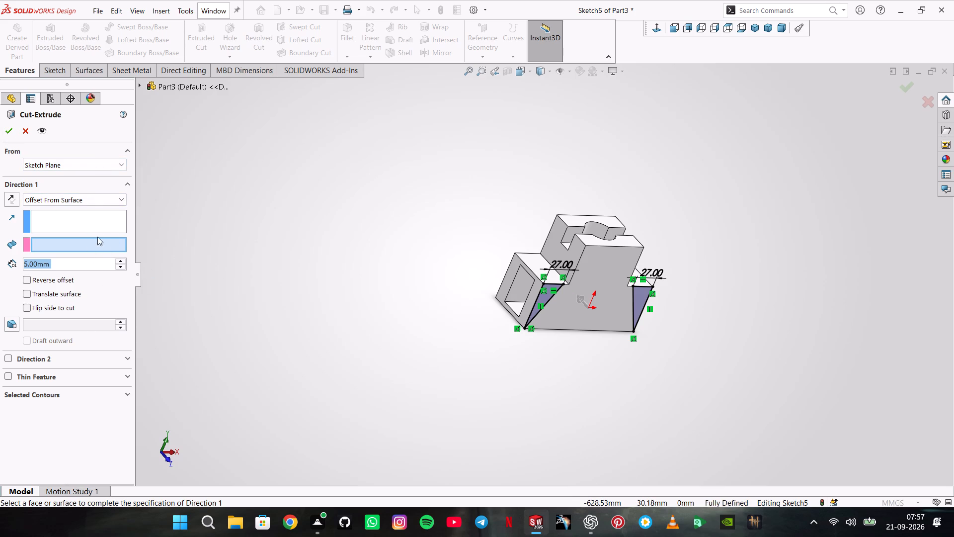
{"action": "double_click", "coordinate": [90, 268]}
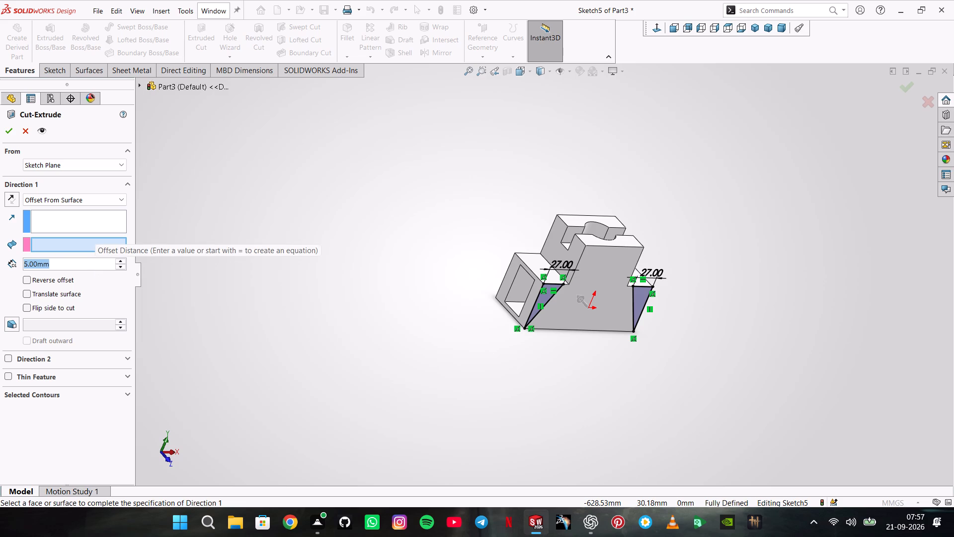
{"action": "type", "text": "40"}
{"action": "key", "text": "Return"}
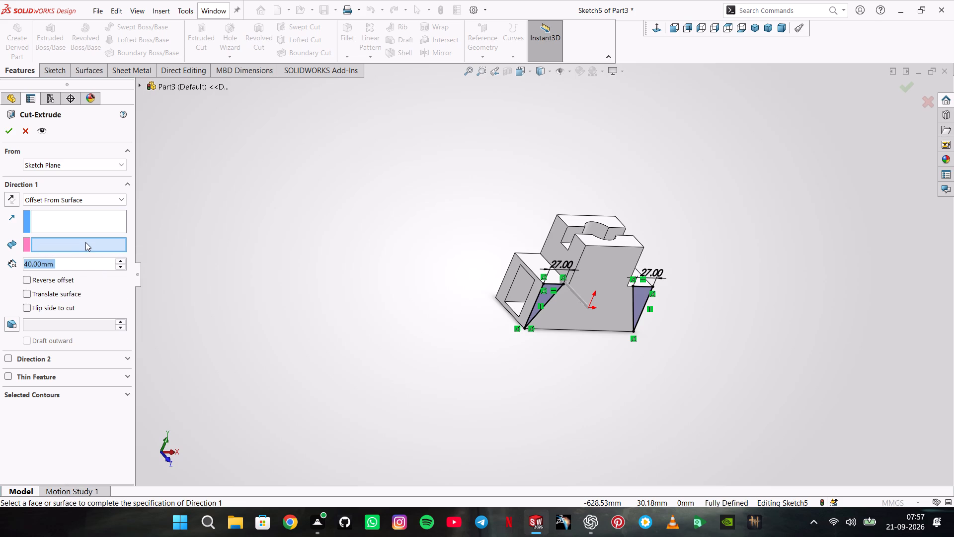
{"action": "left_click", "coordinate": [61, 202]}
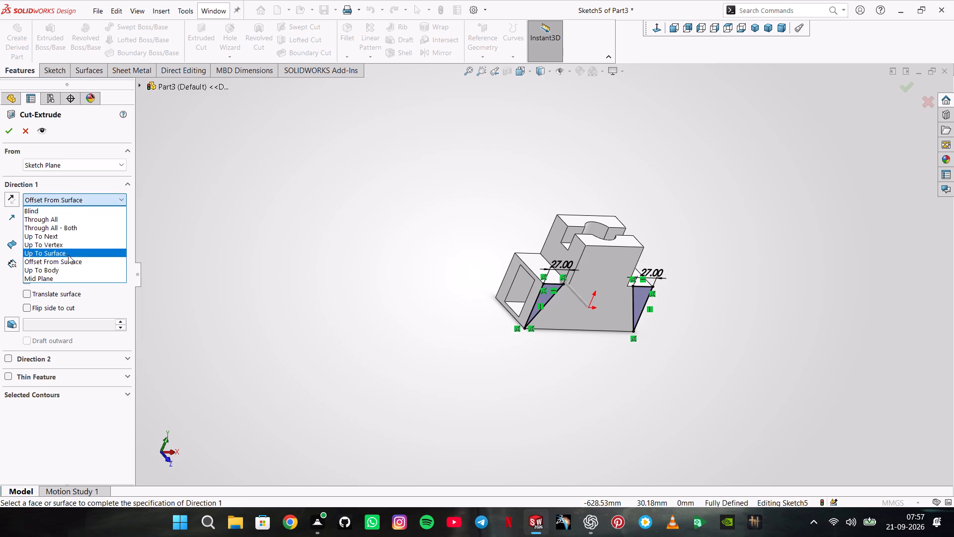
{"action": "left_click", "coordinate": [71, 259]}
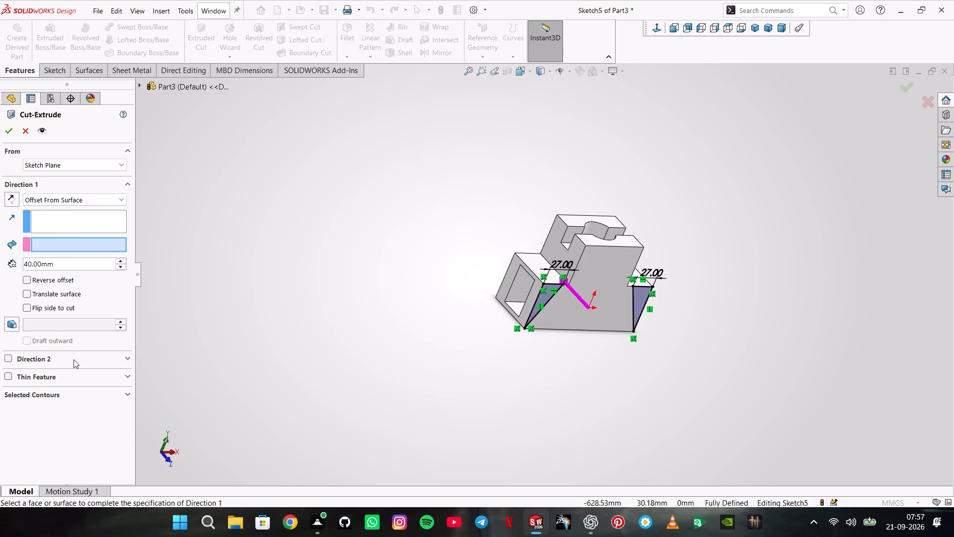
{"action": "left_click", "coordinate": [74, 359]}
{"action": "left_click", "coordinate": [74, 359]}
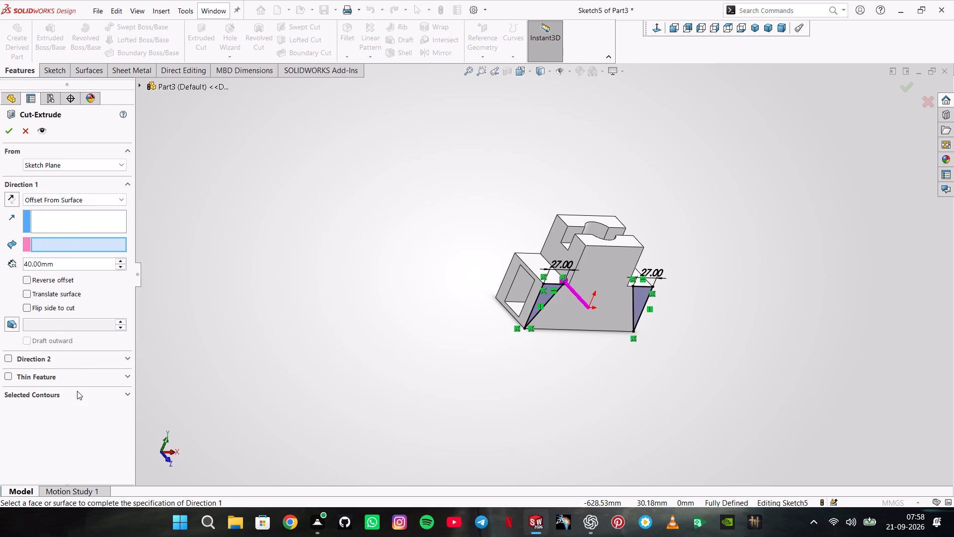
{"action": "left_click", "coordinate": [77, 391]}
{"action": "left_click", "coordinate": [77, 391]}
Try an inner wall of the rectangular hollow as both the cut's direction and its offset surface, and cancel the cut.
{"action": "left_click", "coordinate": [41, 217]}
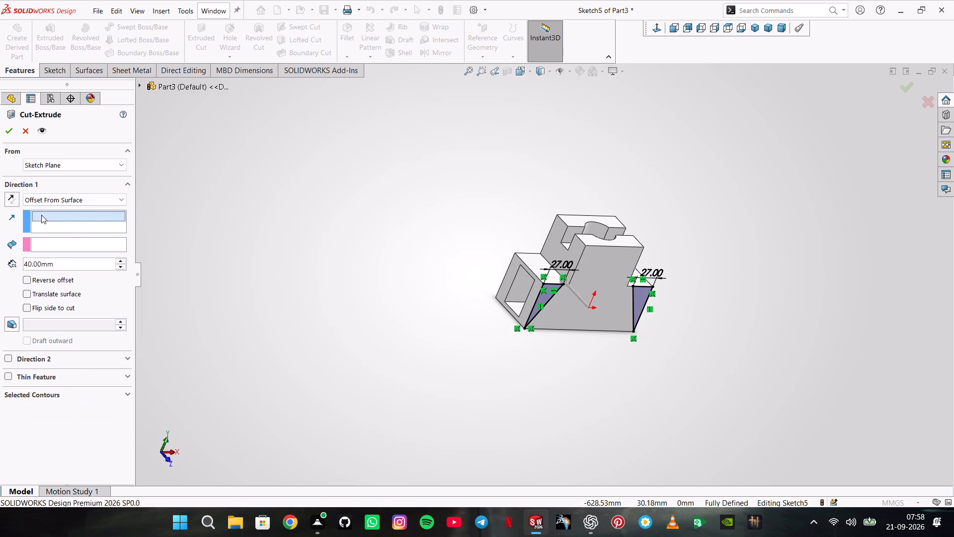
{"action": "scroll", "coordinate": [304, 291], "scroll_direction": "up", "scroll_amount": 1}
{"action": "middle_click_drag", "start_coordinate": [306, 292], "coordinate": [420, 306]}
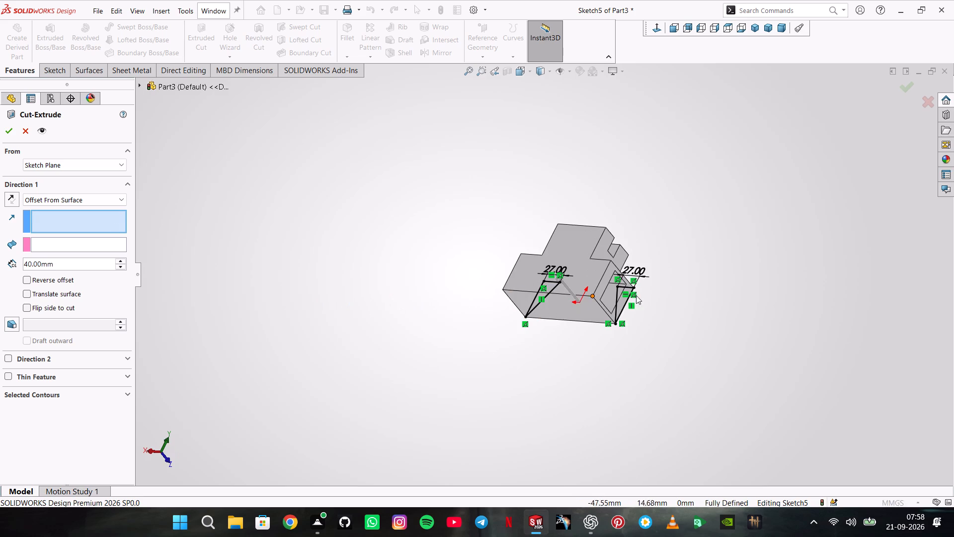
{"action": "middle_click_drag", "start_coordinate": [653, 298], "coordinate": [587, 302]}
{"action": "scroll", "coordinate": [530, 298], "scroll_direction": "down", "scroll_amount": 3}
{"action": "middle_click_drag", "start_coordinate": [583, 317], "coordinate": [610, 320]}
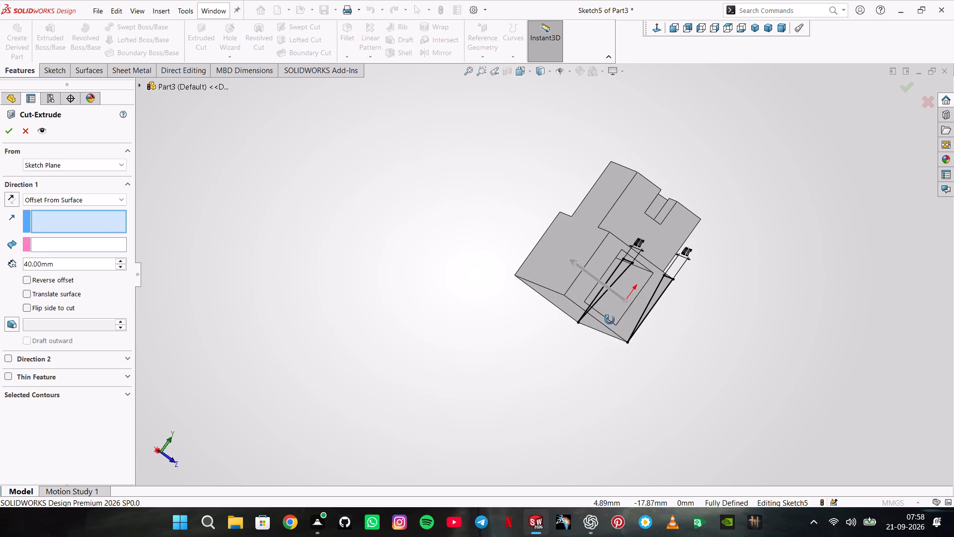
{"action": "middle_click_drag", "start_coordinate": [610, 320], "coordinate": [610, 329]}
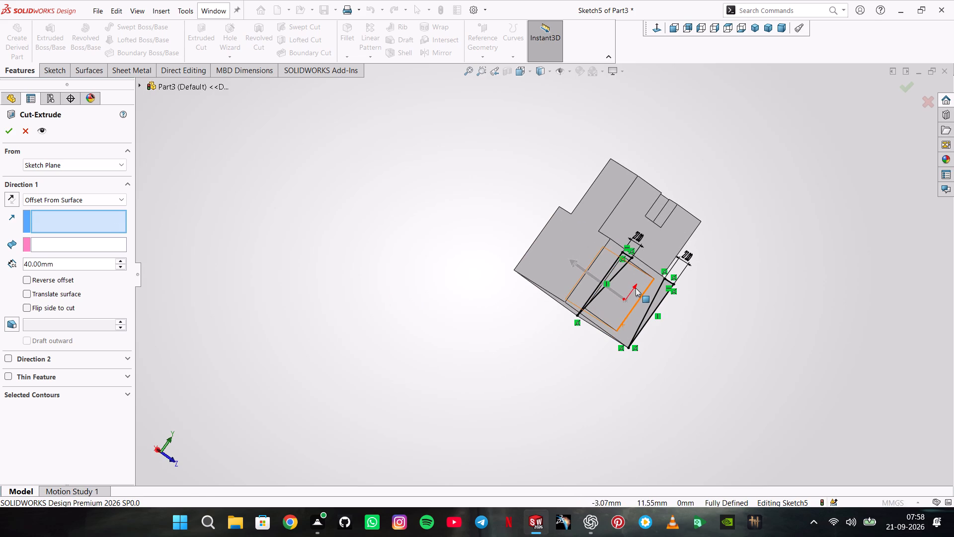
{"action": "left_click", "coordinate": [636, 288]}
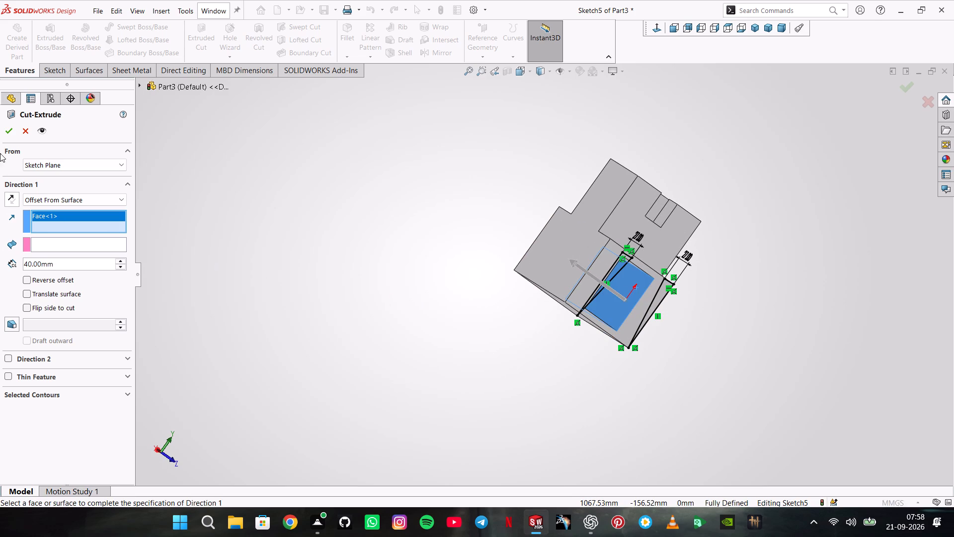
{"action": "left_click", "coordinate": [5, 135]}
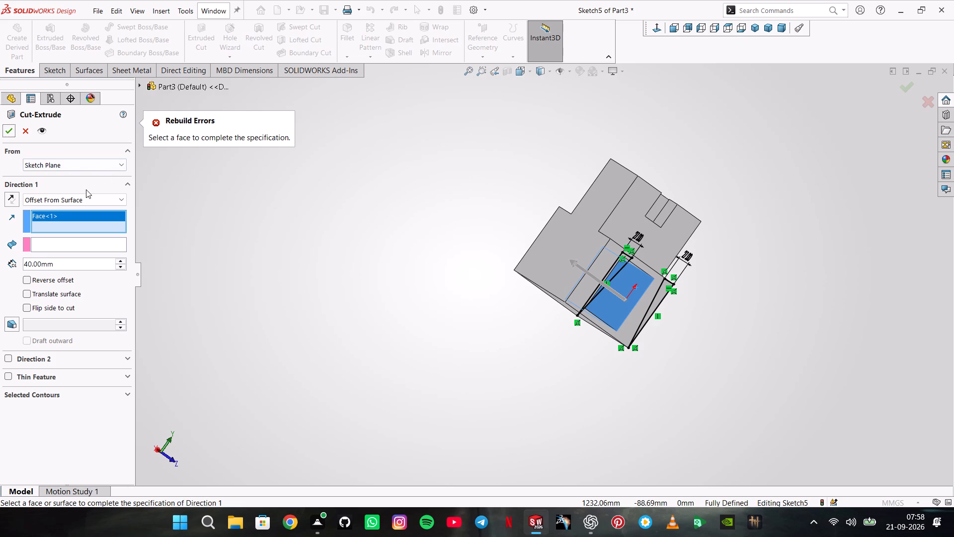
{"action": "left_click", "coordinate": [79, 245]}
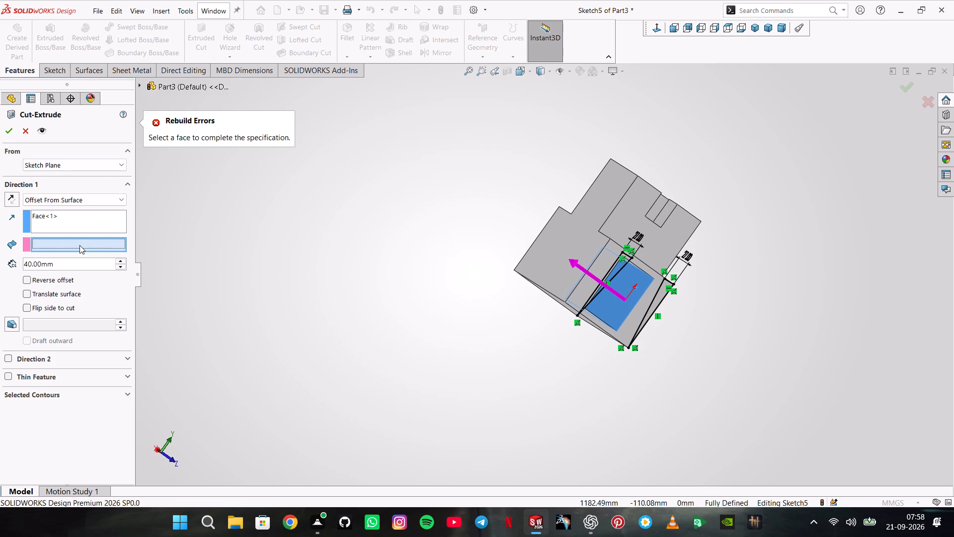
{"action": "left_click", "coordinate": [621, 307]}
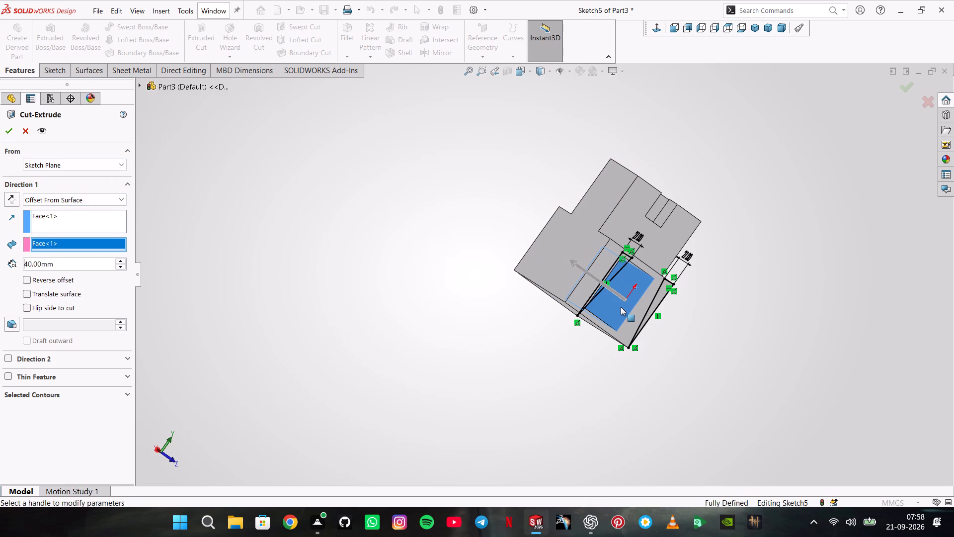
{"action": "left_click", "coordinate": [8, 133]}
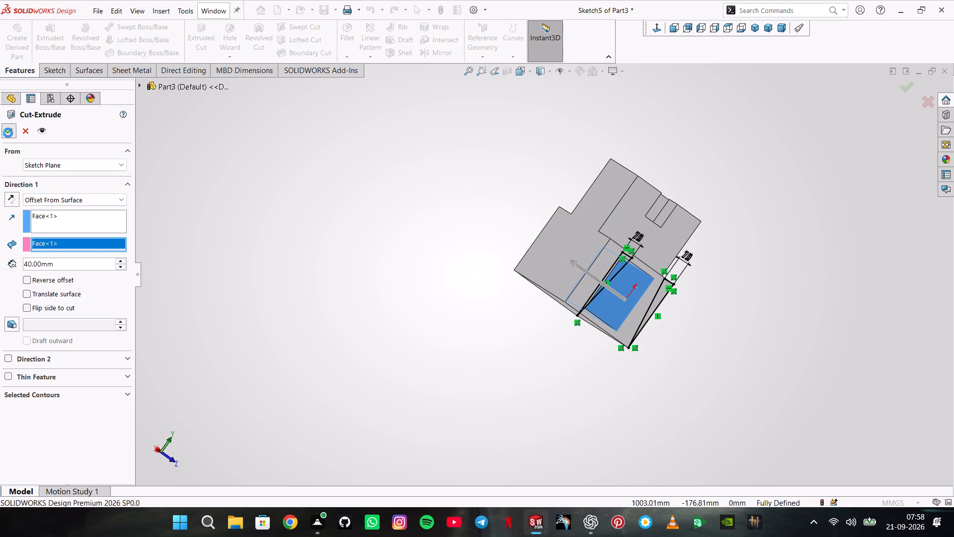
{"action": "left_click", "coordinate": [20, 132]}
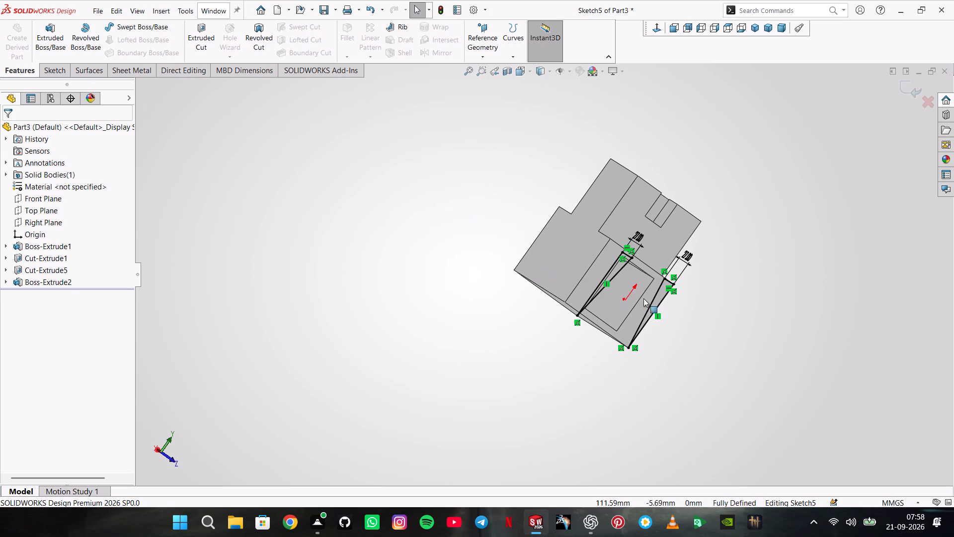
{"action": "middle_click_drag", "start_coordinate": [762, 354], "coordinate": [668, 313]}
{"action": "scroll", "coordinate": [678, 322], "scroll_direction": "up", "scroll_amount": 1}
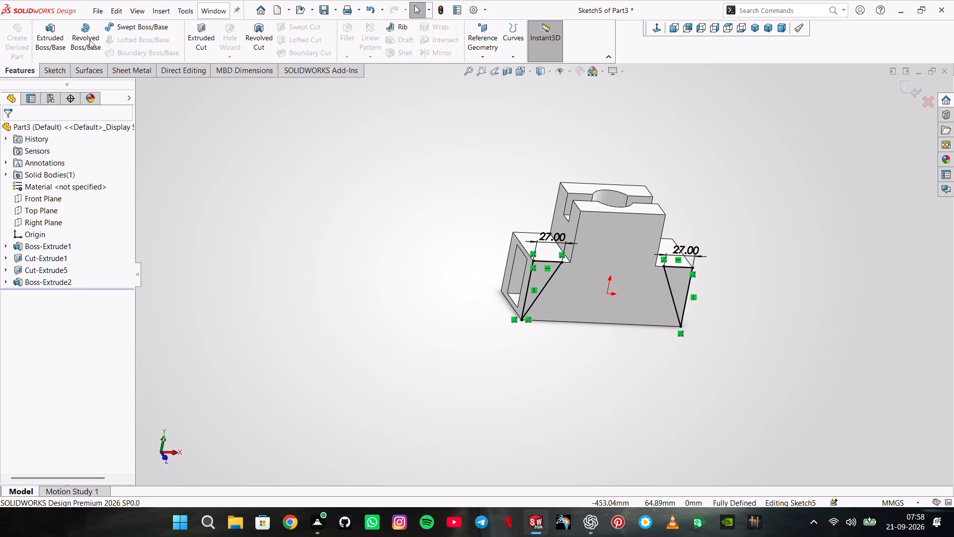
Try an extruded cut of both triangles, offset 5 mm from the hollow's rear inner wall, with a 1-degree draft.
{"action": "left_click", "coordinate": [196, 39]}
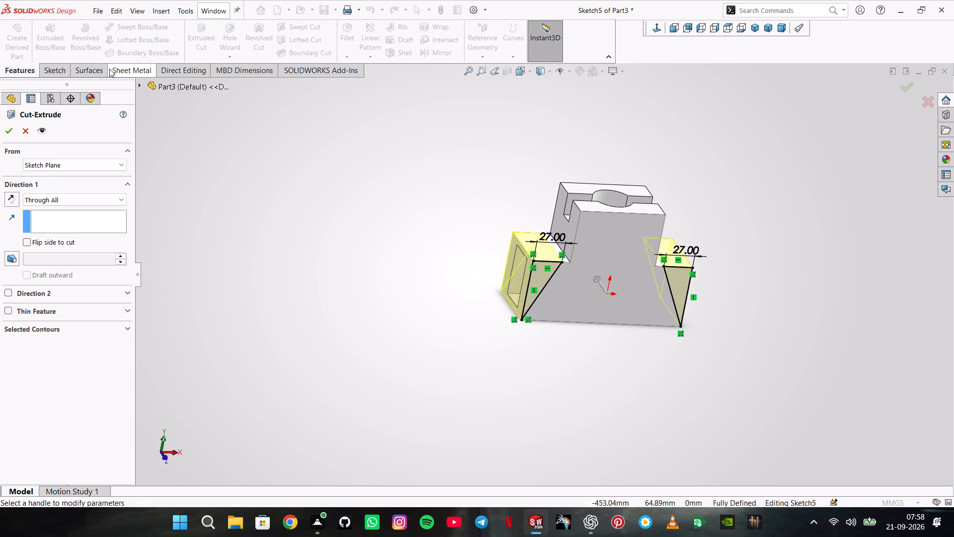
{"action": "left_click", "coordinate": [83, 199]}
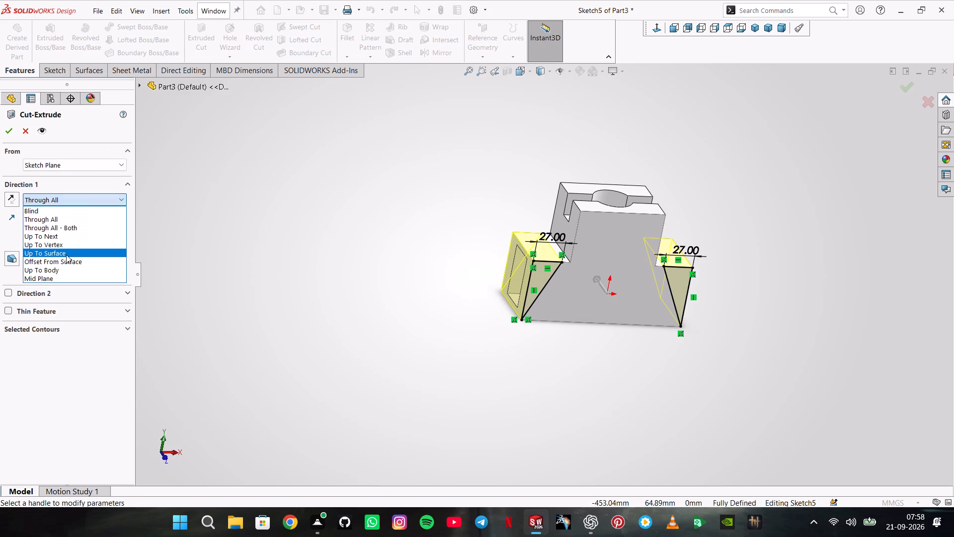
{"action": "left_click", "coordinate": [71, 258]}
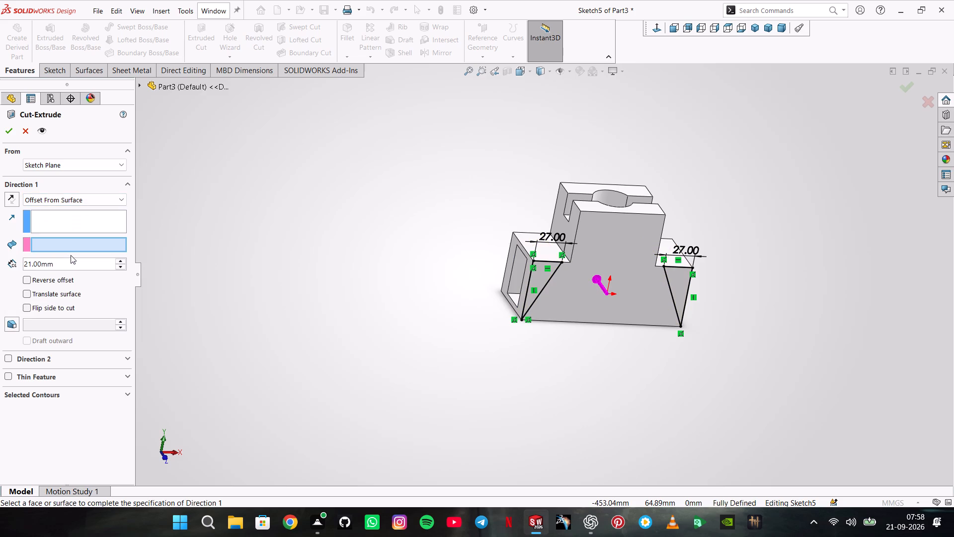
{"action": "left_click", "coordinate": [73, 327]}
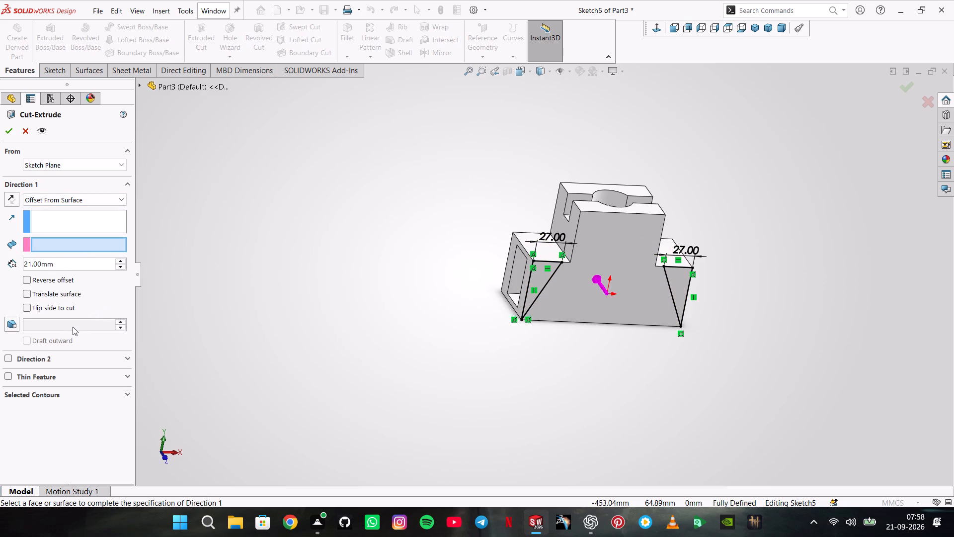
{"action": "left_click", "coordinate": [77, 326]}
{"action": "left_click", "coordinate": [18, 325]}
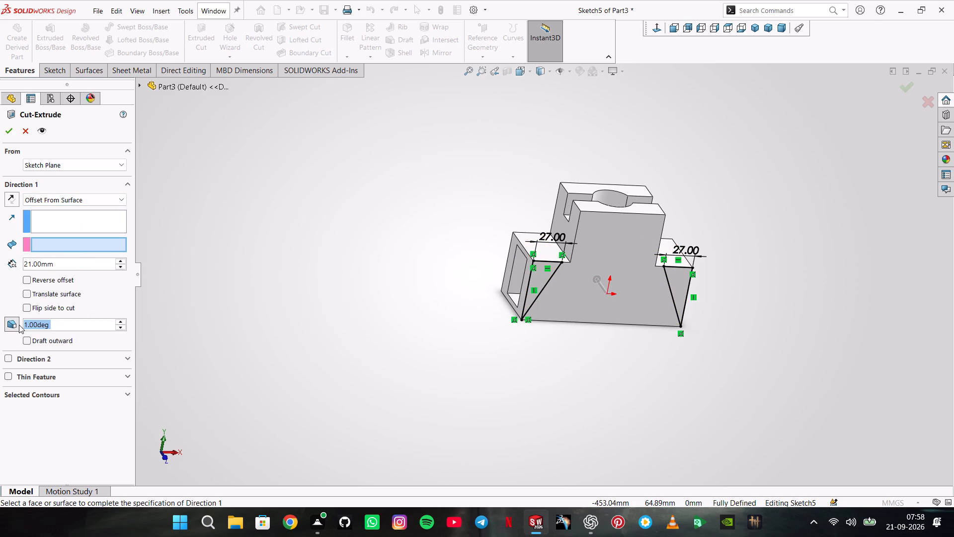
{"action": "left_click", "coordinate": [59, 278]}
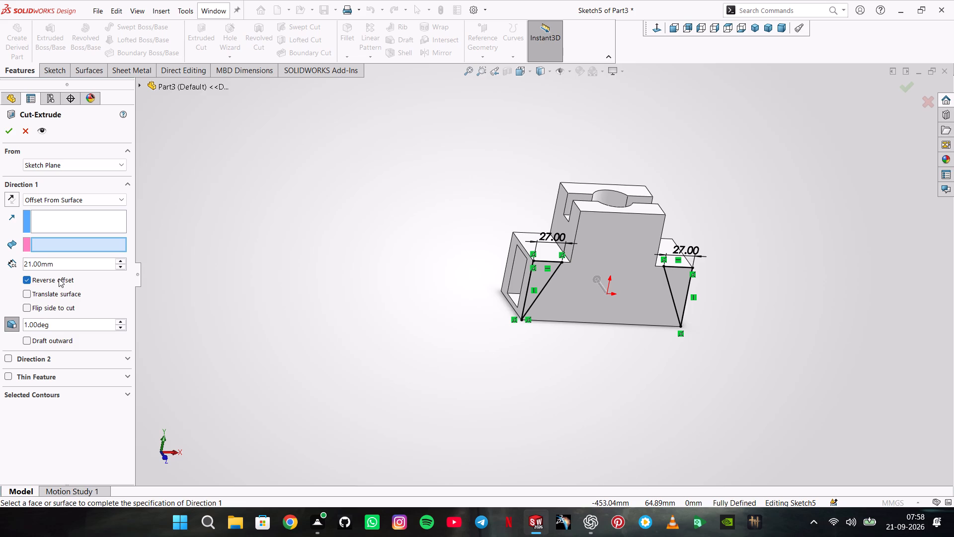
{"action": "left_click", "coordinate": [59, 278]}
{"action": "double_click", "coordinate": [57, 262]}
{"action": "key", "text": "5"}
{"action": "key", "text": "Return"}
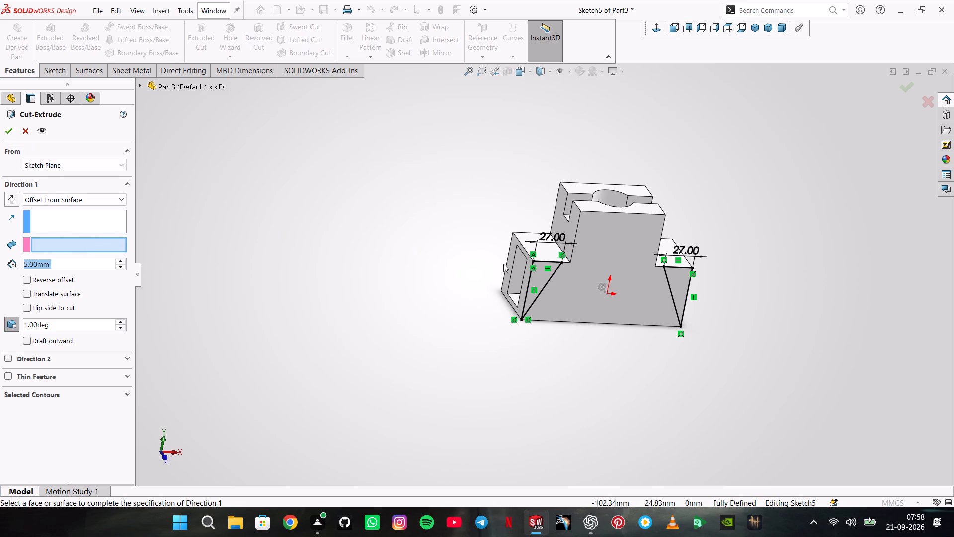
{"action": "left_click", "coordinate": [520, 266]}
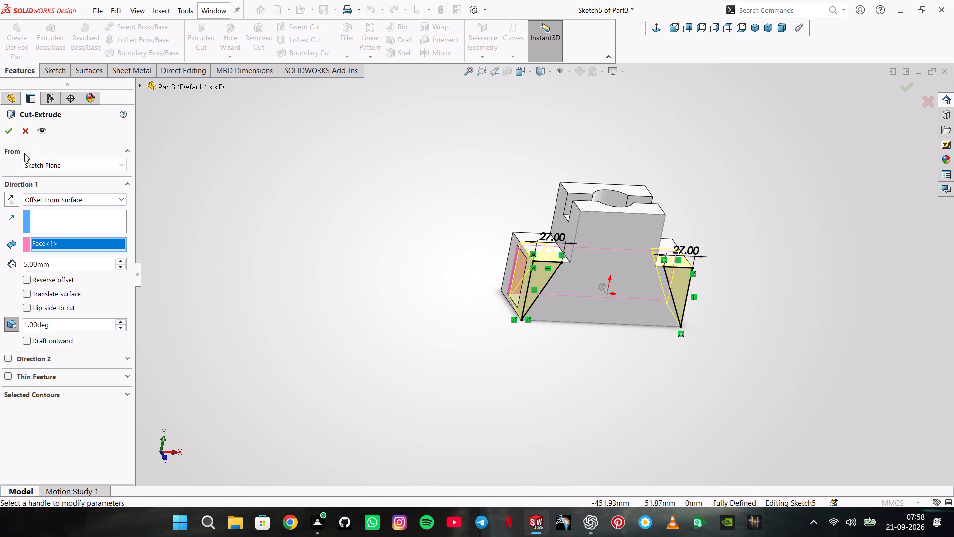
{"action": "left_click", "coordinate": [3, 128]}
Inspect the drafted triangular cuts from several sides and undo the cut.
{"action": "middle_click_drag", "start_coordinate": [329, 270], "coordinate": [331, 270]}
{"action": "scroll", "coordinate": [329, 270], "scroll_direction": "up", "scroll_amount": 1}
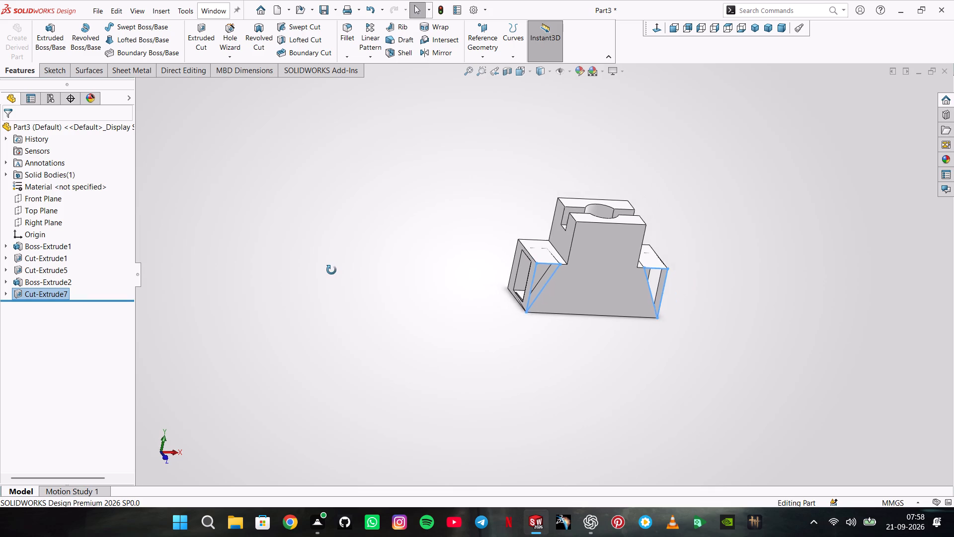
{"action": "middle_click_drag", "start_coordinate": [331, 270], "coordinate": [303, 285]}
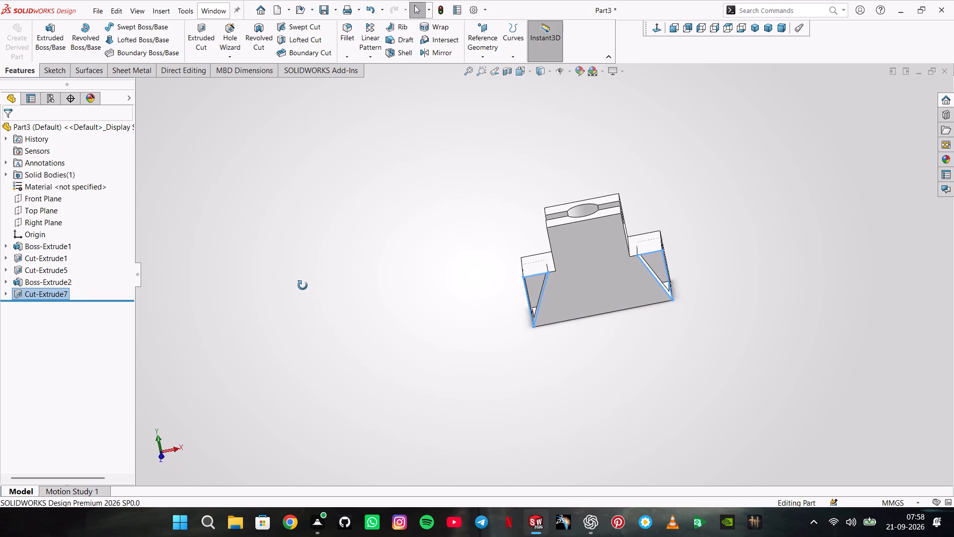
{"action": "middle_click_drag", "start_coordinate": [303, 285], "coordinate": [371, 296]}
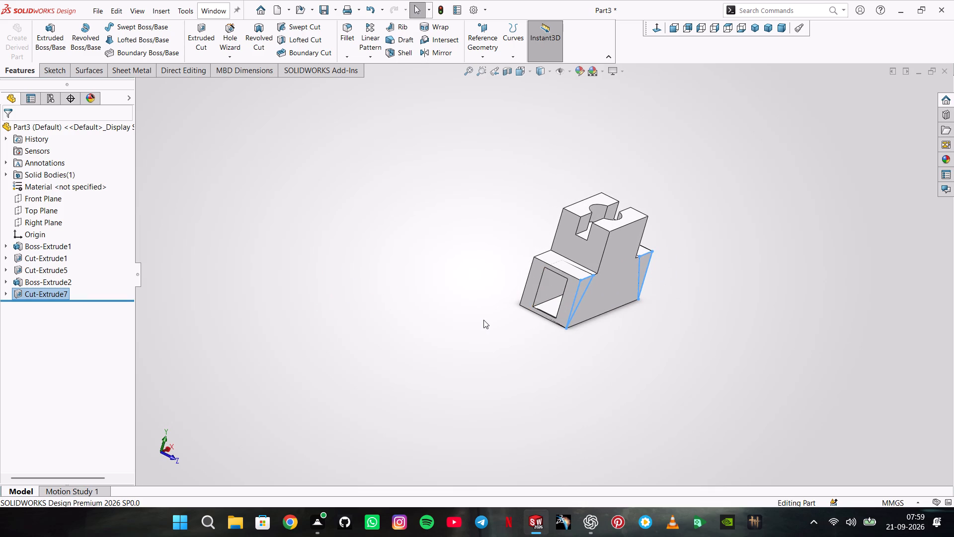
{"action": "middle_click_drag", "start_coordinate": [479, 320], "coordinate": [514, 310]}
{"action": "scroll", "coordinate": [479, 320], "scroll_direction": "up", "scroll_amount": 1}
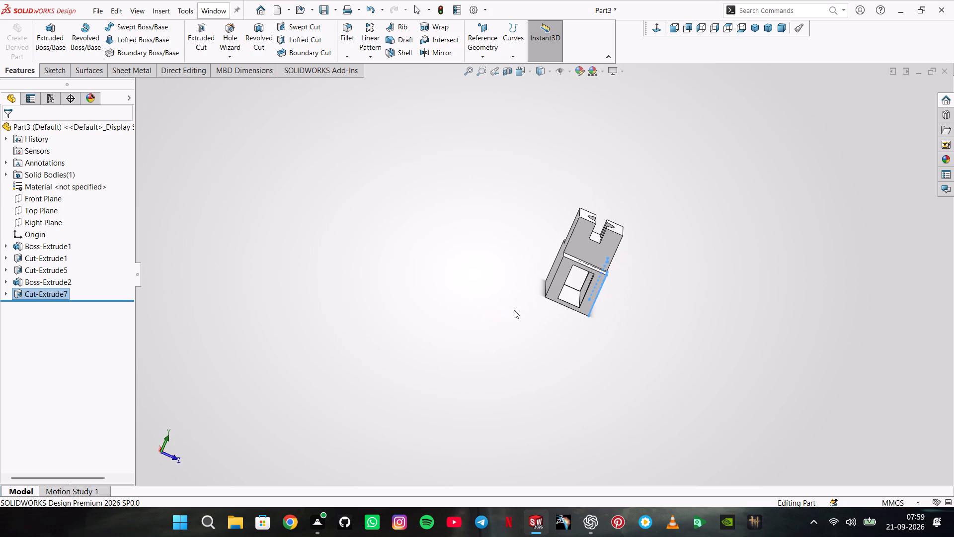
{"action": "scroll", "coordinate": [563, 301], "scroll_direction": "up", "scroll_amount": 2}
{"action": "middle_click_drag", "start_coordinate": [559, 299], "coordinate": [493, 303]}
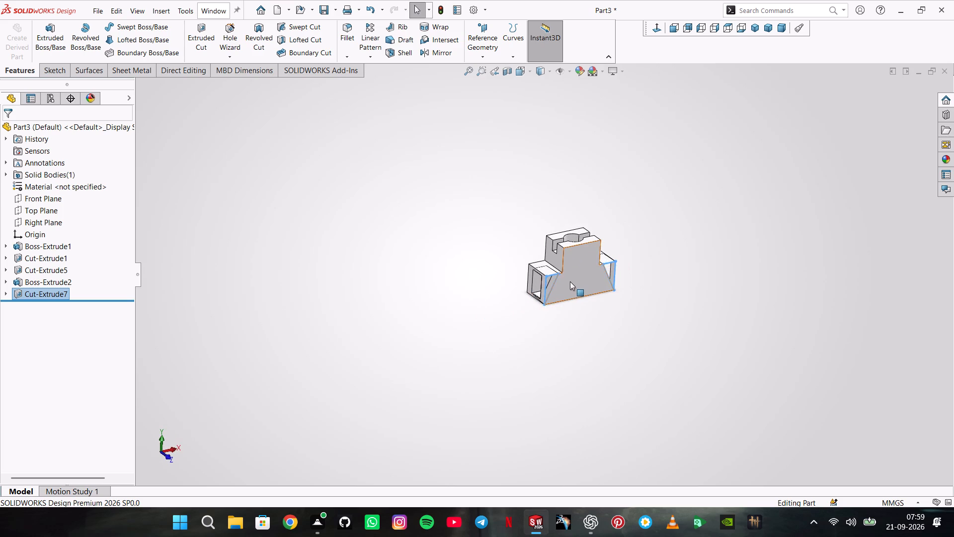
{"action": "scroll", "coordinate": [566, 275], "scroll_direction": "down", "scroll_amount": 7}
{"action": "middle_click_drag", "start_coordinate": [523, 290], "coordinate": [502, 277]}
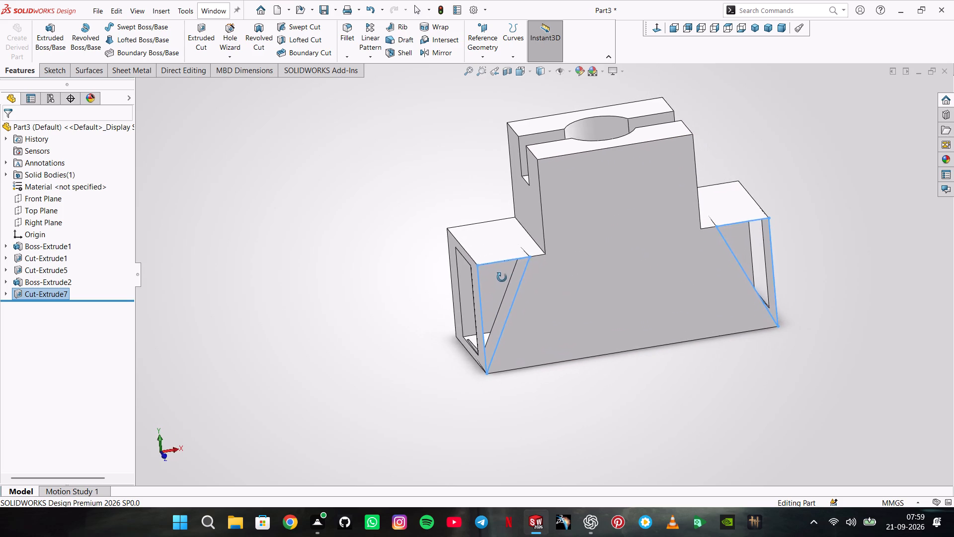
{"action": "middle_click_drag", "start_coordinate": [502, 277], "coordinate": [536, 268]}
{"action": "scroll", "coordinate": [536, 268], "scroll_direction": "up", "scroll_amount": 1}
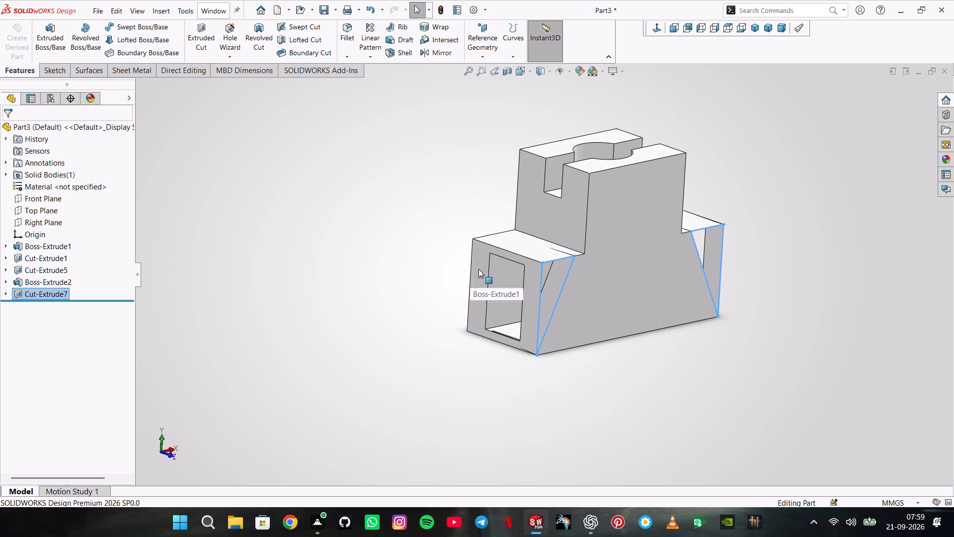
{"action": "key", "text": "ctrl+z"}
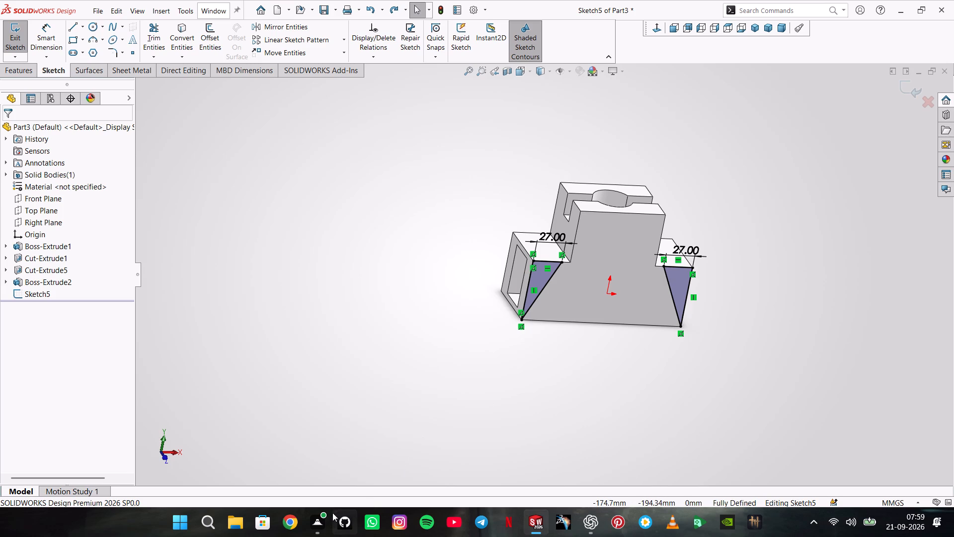
Set up an extruded cut of both triangles with Offset From Surface, 10 mm from the hollow's rear inner wall.
{"action": "scroll", "coordinate": [519, 190], "scroll_direction": "up", "scroll_amount": 1}
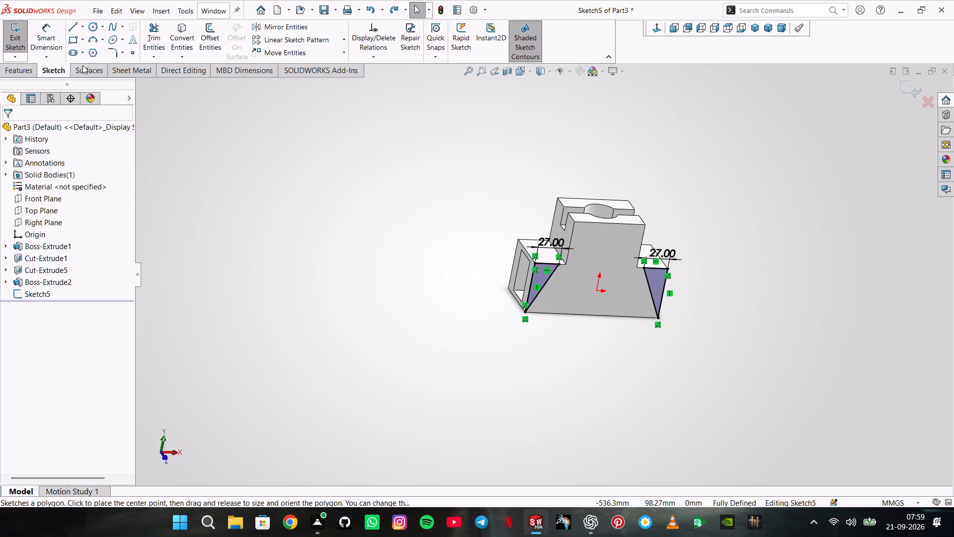
{"action": "left_click", "coordinate": [33, 69]}
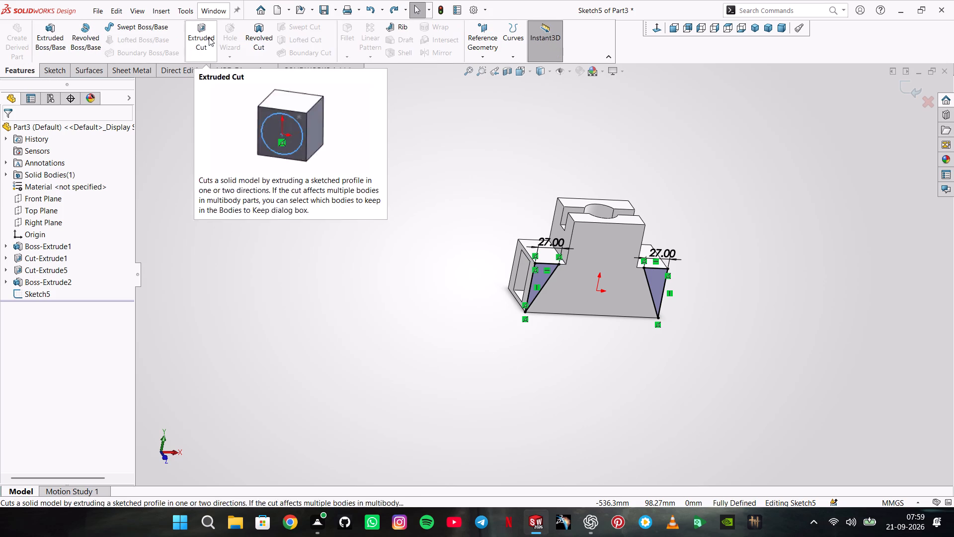
{"action": "left_click", "coordinate": [209, 37]}
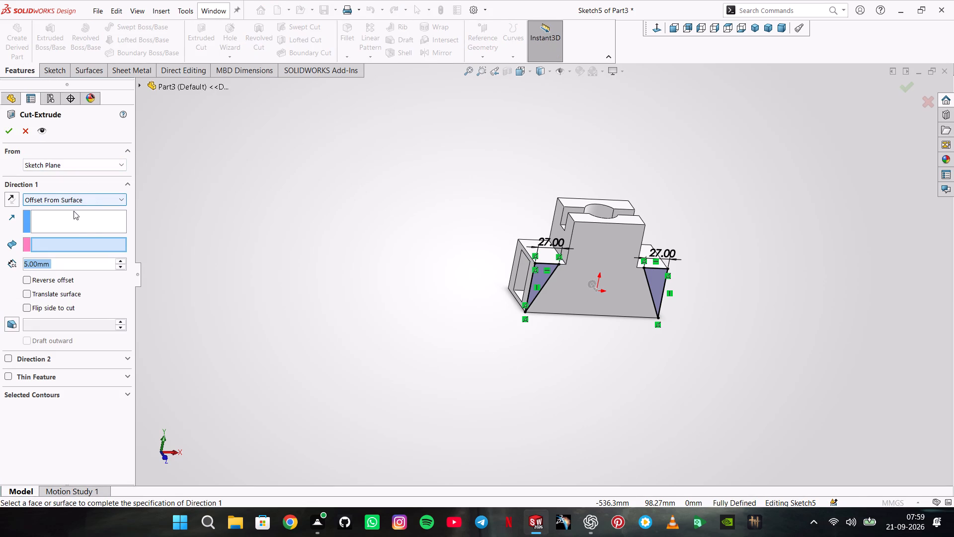
{"action": "scroll", "coordinate": [529, 275], "scroll_direction": "down", "scroll_amount": 4}
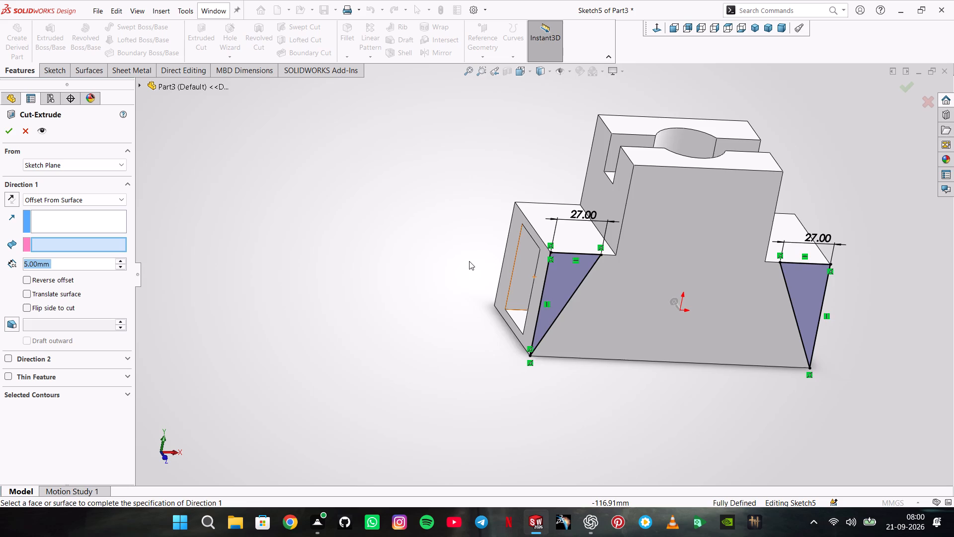
{"action": "middle_click_drag", "start_coordinate": [469, 261], "coordinate": [507, 266]}
{"action": "scroll", "coordinate": [512, 267], "scroll_direction": "up", "scroll_amount": 1}
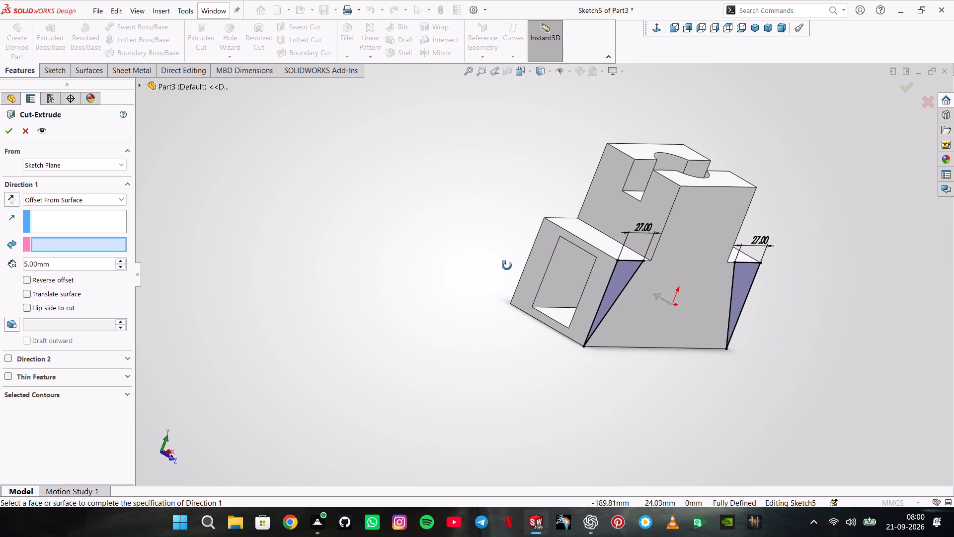
{"action": "middle_click_drag", "start_coordinate": [507, 266], "coordinate": [487, 254]}
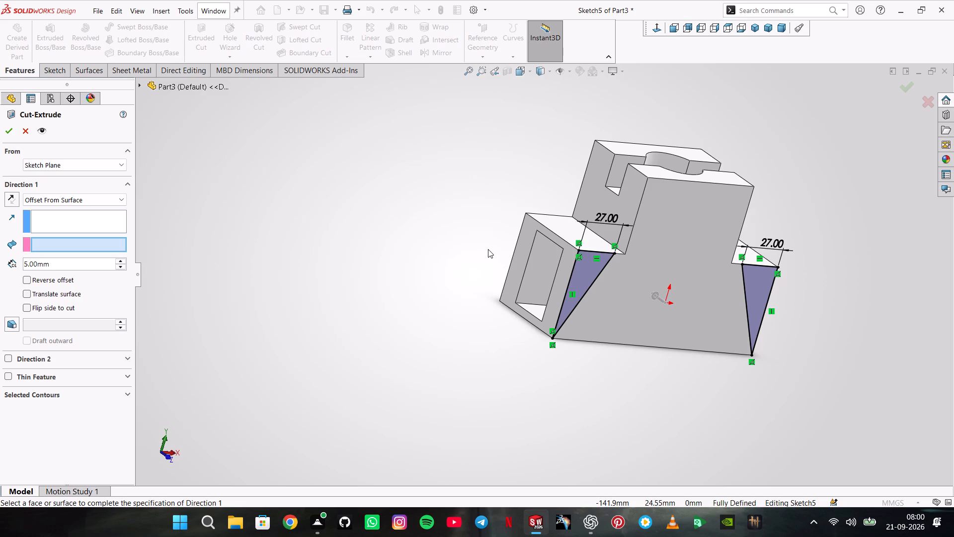
{"action": "scroll", "coordinate": [488, 249], "scroll_direction": "up", "scroll_amount": 1}
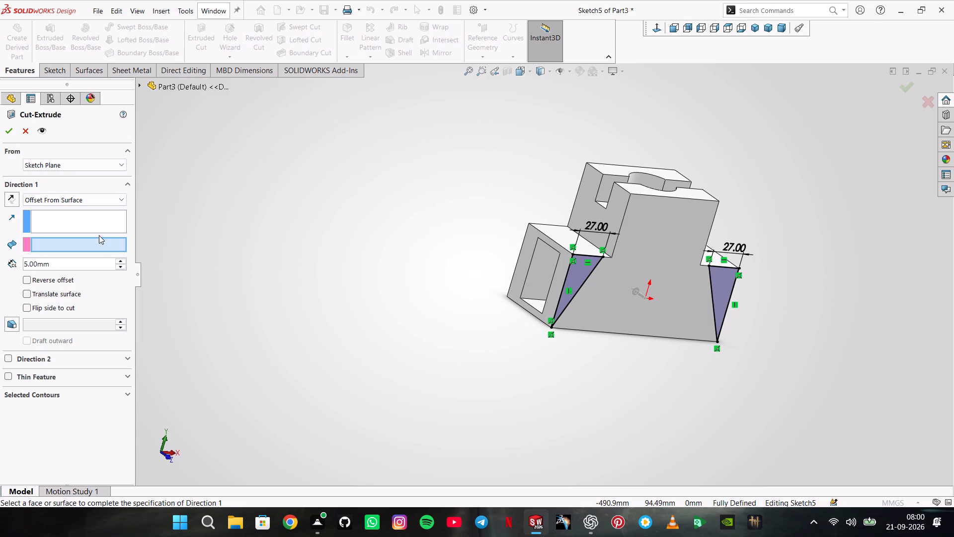
{"action": "double_click", "coordinate": [87, 266]}
{"action": "type", "text": "10"}
{"action": "key", "text": "Return"}
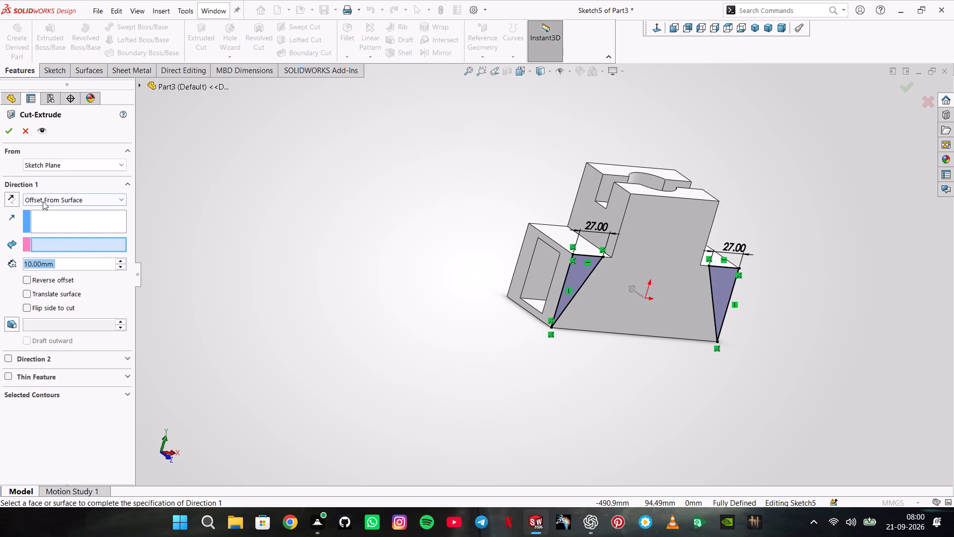
{"action": "left_click", "coordinate": [39, 200]}
{"action": "left_click", "coordinate": [39, 200]}
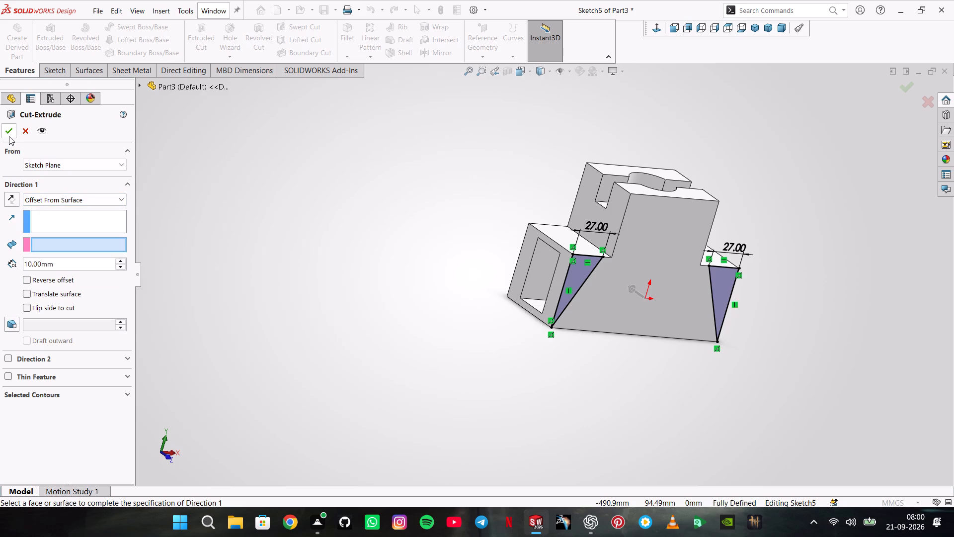
{"action": "left_click", "coordinate": [536, 264]}
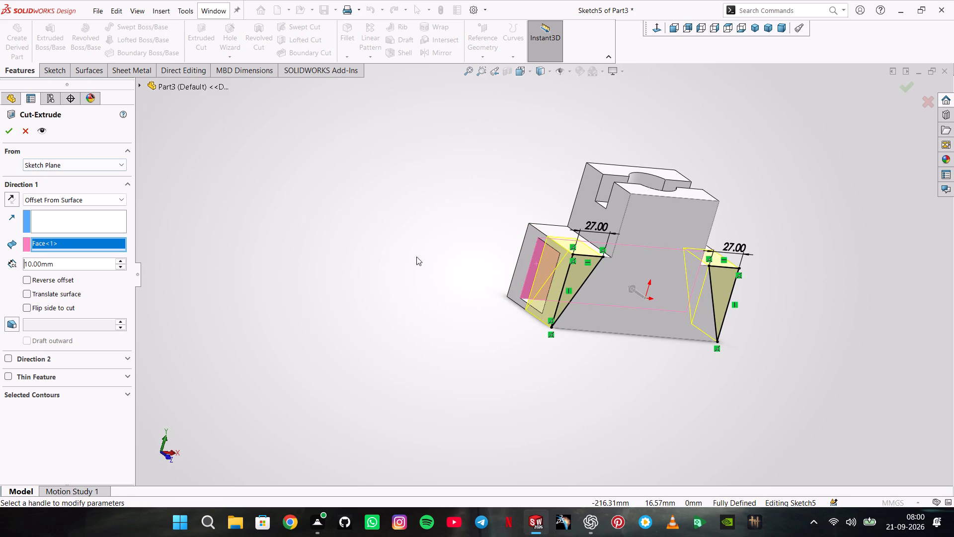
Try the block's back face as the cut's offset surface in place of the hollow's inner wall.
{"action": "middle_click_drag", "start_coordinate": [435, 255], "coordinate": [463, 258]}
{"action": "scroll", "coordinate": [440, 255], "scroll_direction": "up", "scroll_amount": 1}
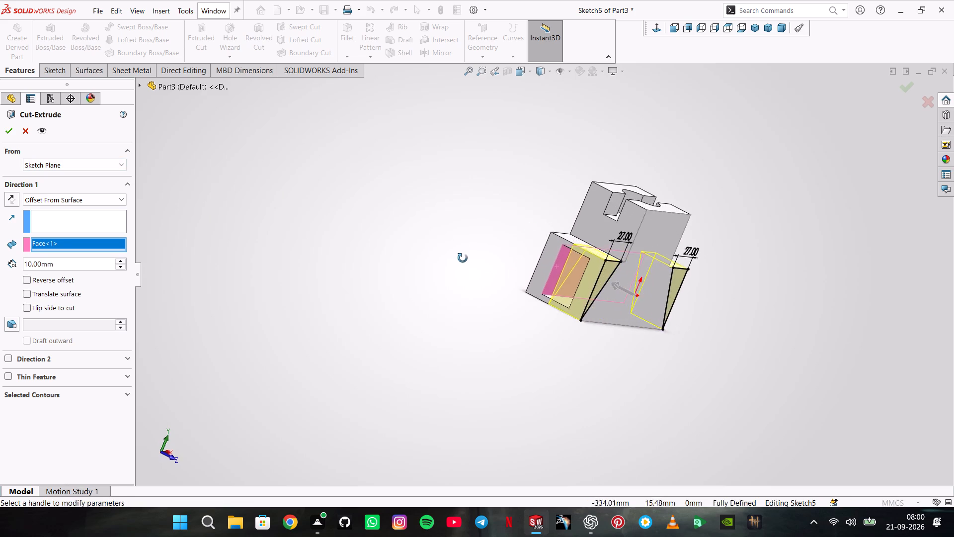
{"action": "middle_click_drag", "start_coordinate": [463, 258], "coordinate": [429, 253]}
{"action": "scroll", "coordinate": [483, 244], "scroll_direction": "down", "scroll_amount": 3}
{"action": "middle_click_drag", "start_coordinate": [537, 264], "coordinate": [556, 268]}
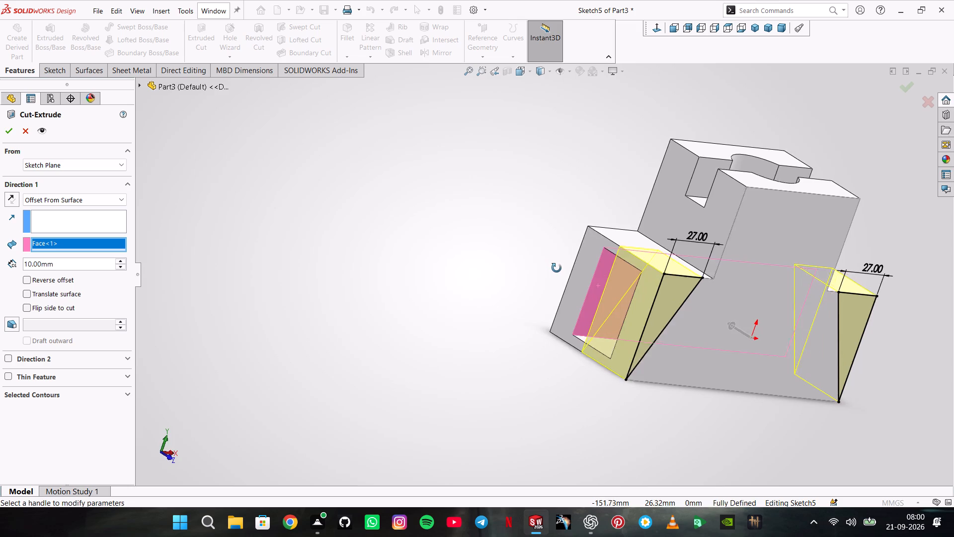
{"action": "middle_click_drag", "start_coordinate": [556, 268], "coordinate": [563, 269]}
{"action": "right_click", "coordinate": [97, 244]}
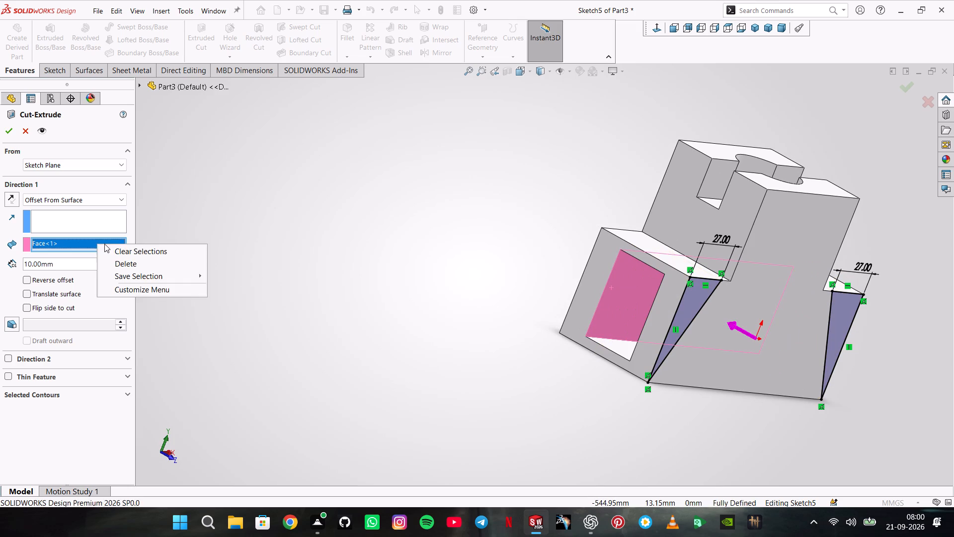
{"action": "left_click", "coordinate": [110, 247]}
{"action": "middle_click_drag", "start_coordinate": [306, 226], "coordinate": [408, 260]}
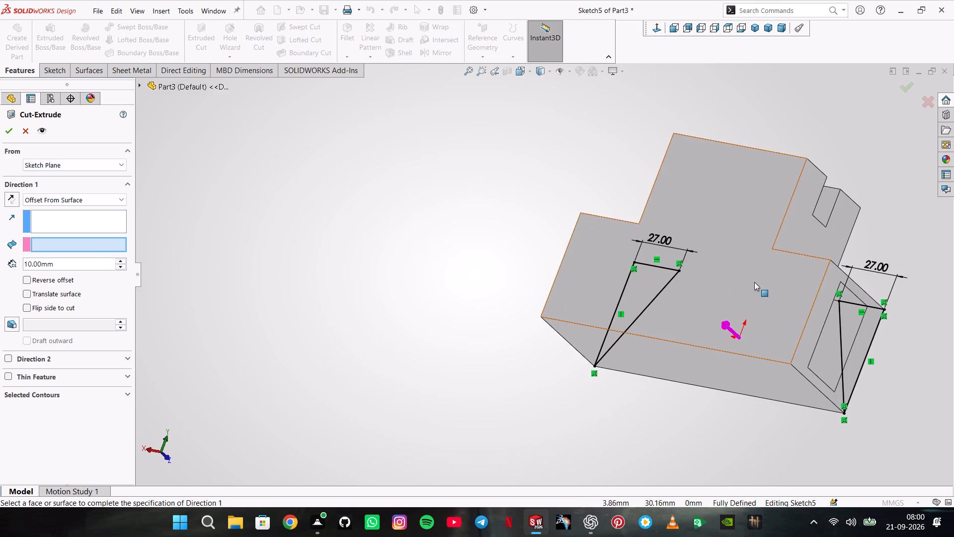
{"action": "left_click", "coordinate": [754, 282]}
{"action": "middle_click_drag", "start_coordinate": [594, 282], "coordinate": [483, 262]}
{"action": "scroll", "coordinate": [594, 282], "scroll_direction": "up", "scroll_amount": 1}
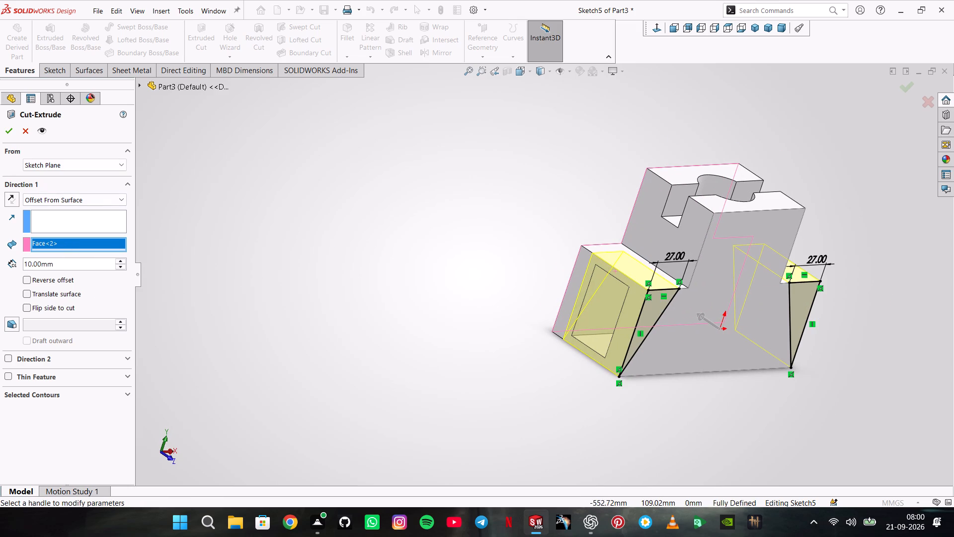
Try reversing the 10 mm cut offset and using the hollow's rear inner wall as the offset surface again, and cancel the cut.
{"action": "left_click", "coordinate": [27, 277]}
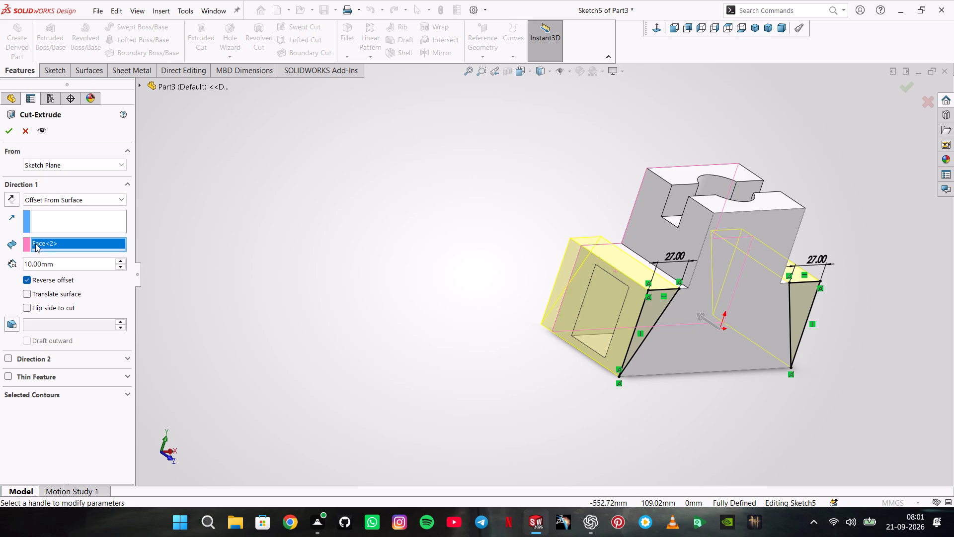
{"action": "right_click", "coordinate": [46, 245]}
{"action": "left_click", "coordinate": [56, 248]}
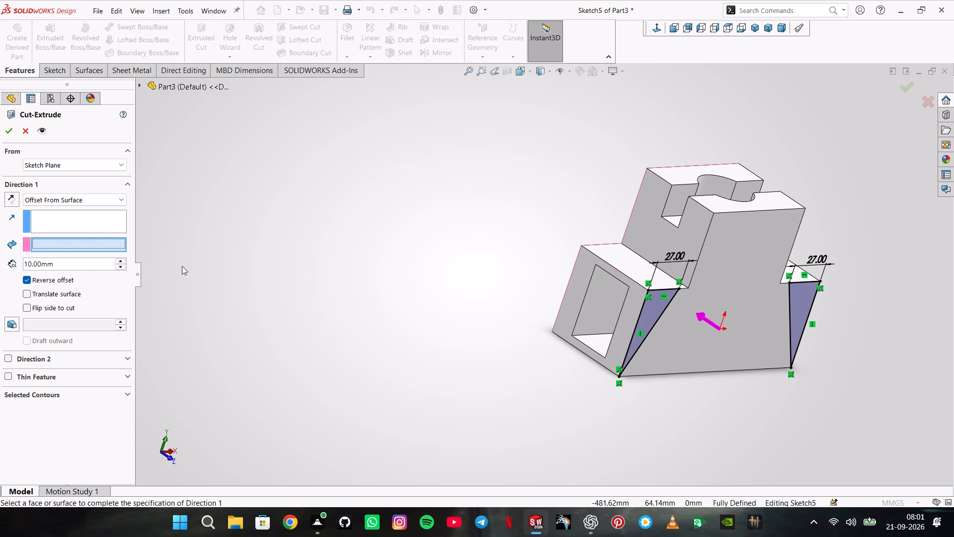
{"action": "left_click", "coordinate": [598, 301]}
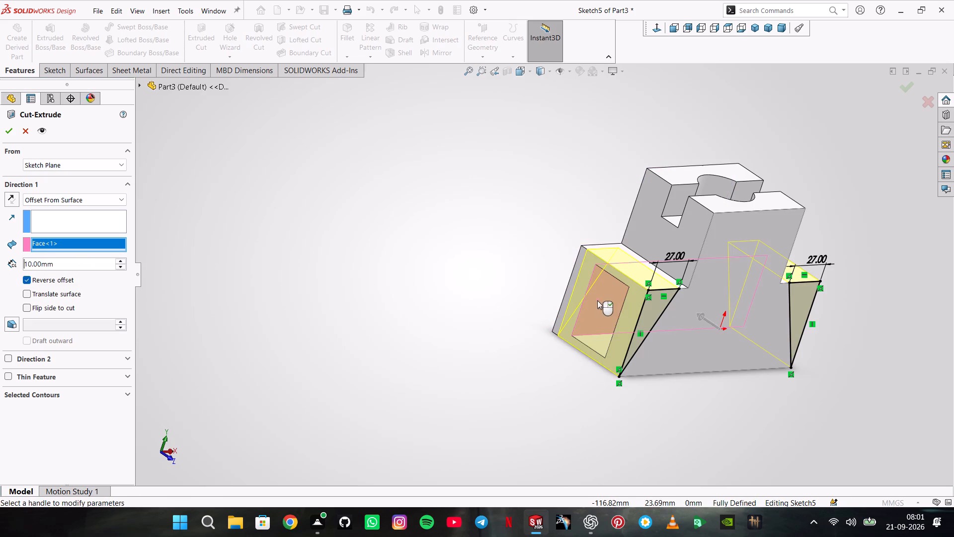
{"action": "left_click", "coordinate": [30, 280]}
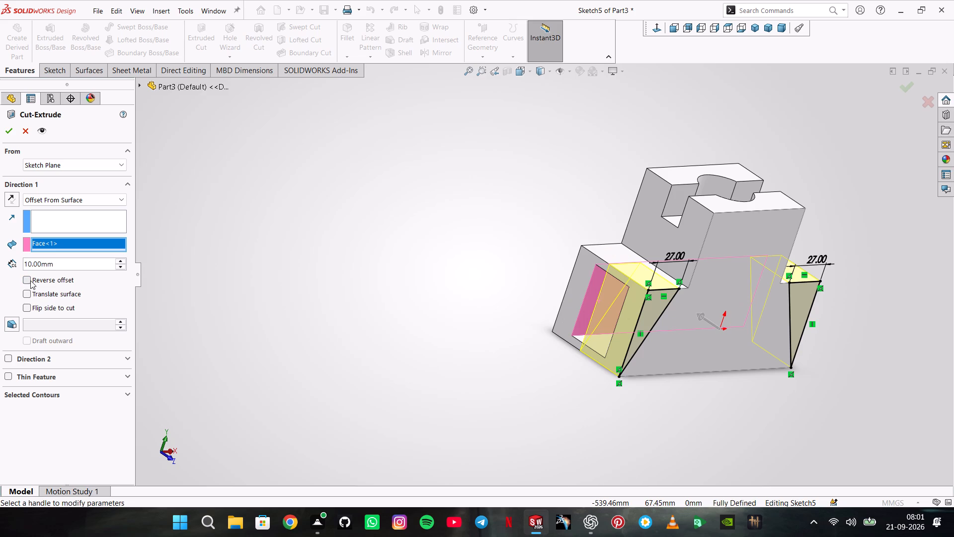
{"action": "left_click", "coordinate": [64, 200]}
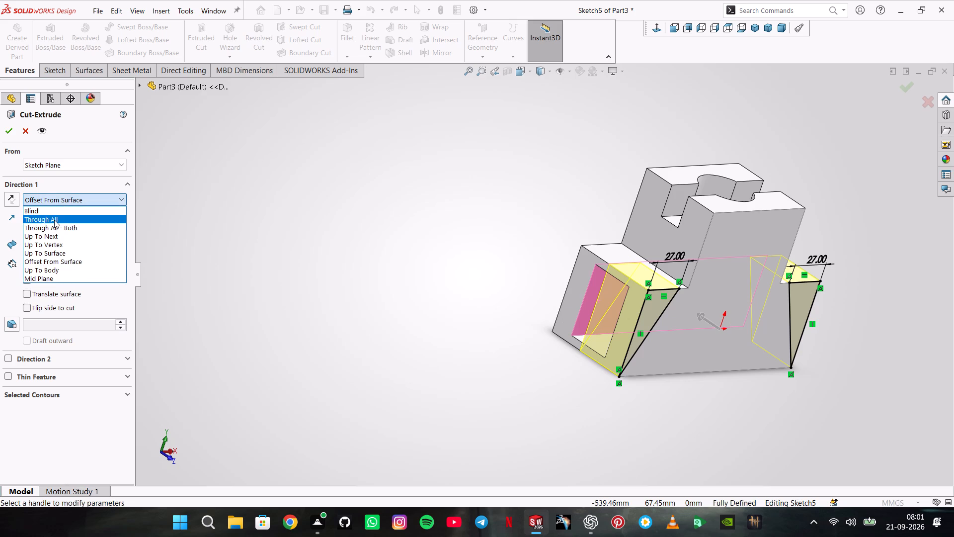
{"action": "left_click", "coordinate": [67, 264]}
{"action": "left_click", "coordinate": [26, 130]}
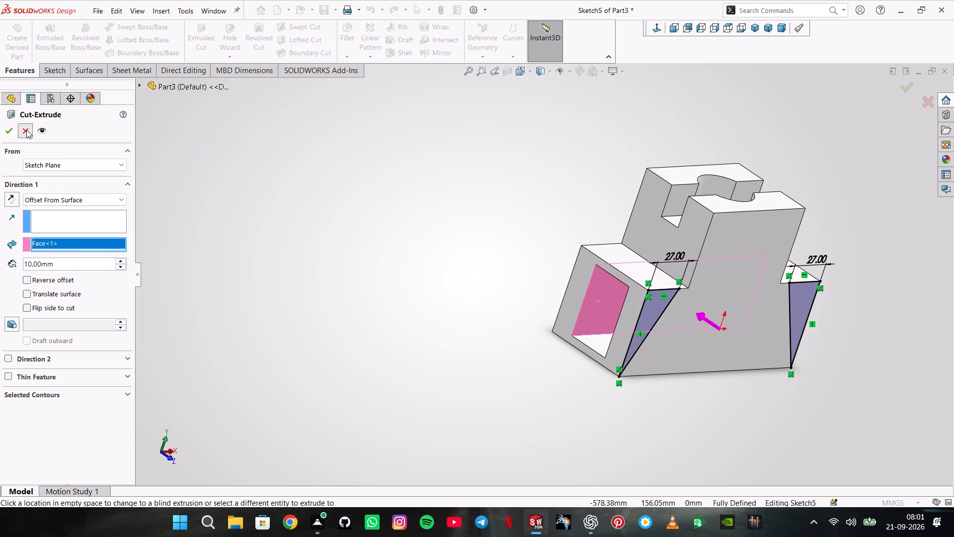
Undo the dimensions and lines of both triangles in the front-face sketch.
{"action": "key", "text": "ctrl+z"}
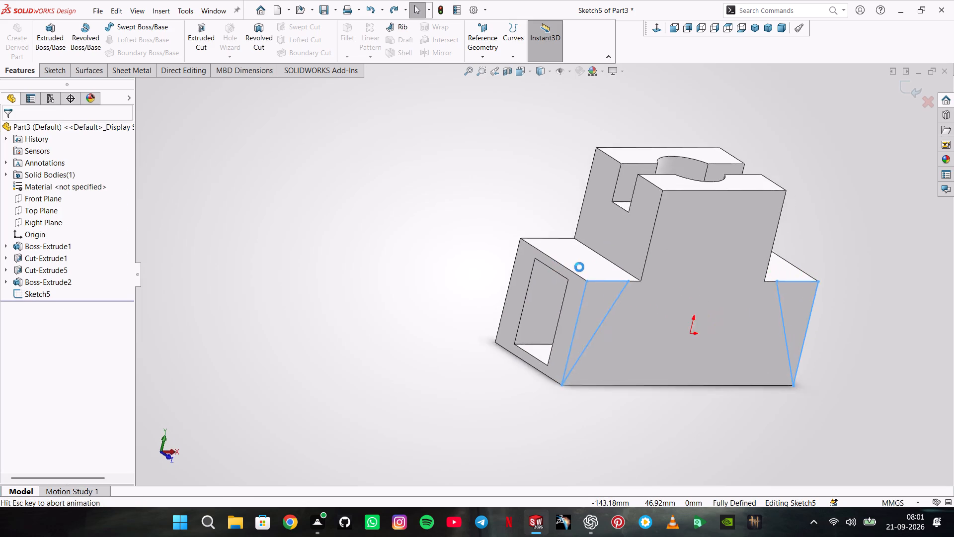
{"action": "key", "text": "ctrl+z"}
{"action": "key", "text": "ctrl+z"}
{"action": "key", "text": "ctrl+z"}
{"action": "key", "text": "ctrl+z"}
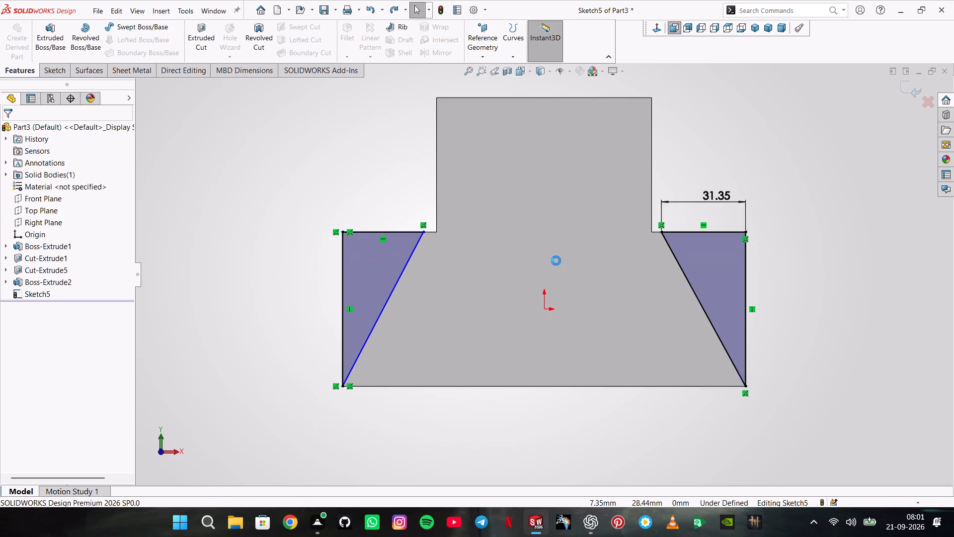
{"action": "key", "text": "ctrl+z"}
{"action": "key", "text": "ctrl+z"}
{"action": "key", "text": "ctrl+z"}
{"action": "key", "text": "ctrl+z"}
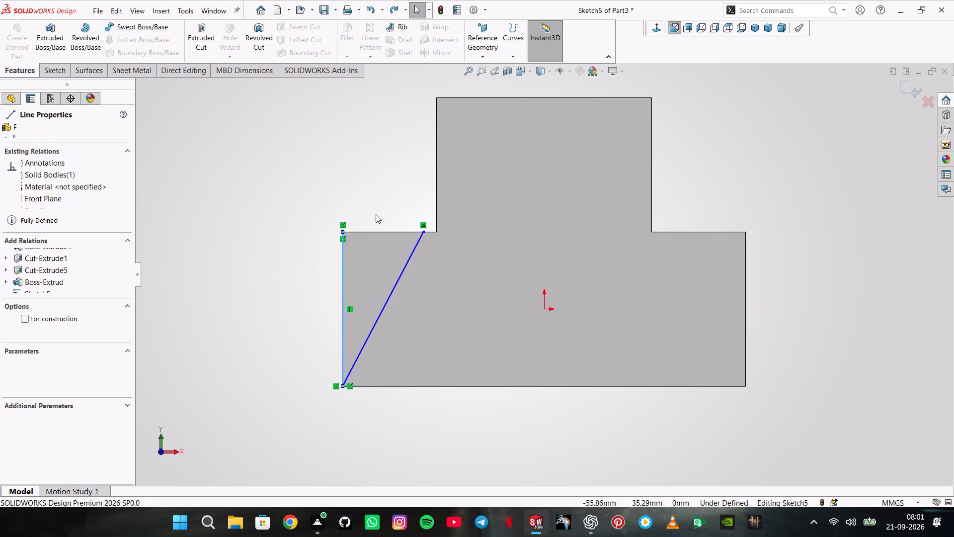
{"action": "key", "text": "ctrl+z"}
{"action": "key", "text": "ctrl+z"}
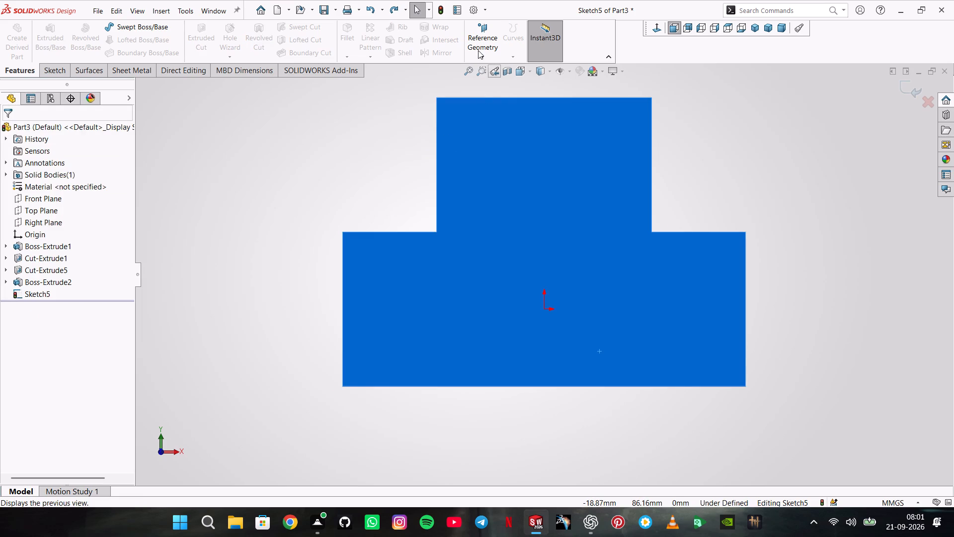
Undo the creation of the empty sketch on the block's front face.
{"action": "left_click", "coordinate": [479, 53]}
{"action": "left_click", "coordinate": [399, 106]}
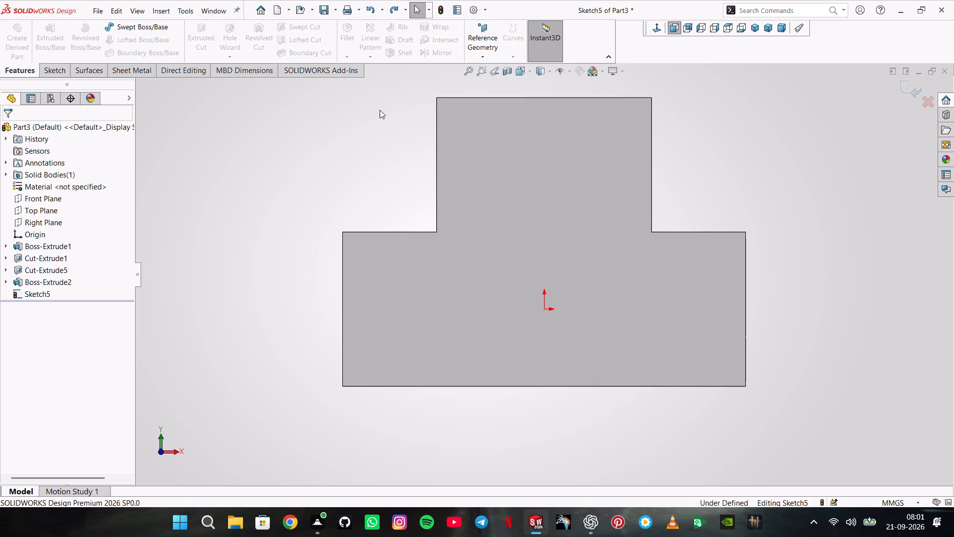
{"action": "left_click", "coordinate": [485, 59]}
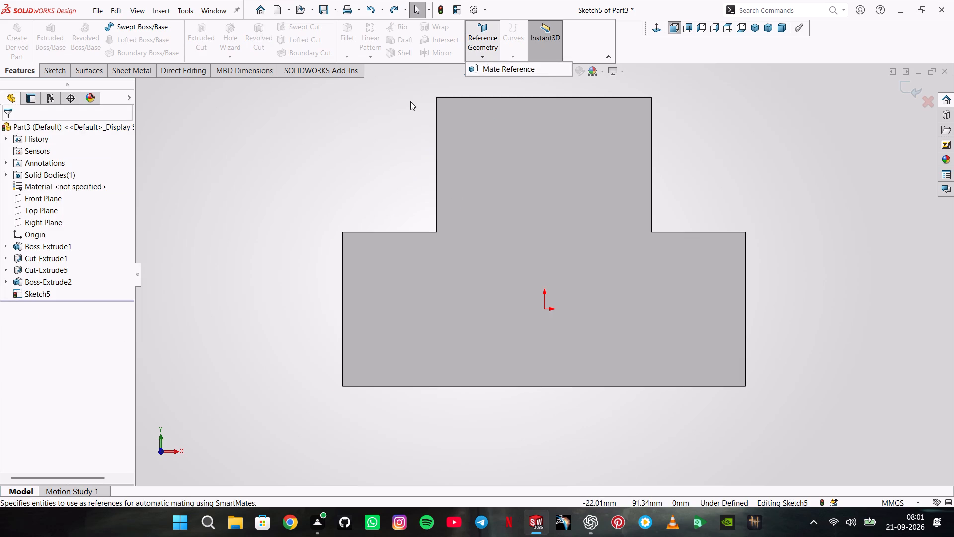
{"action": "left_click", "coordinate": [409, 101]}
{"action": "left_click", "coordinate": [446, 282]}
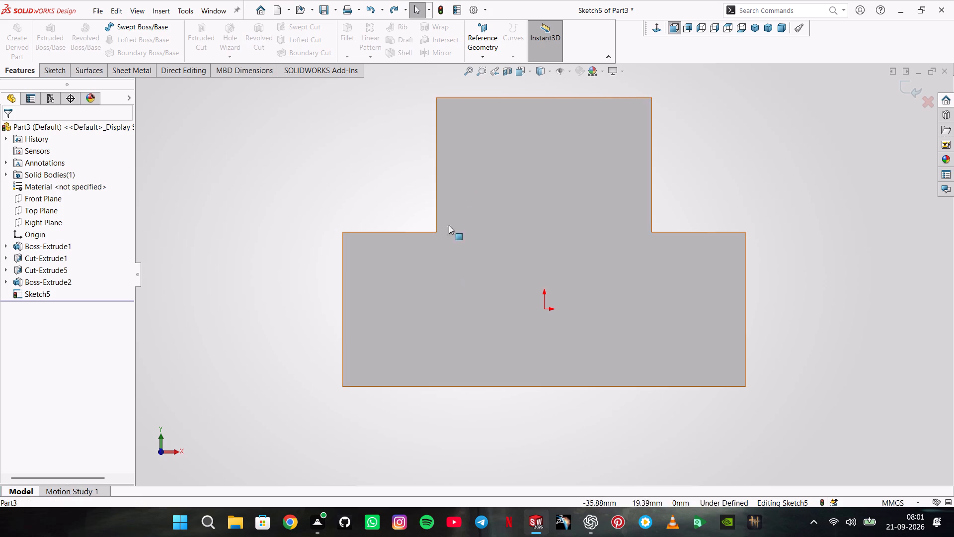
{"action": "left_click", "coordinate": [493, 138]}
{"action": "left_click", "coordinate": [482, 54]}
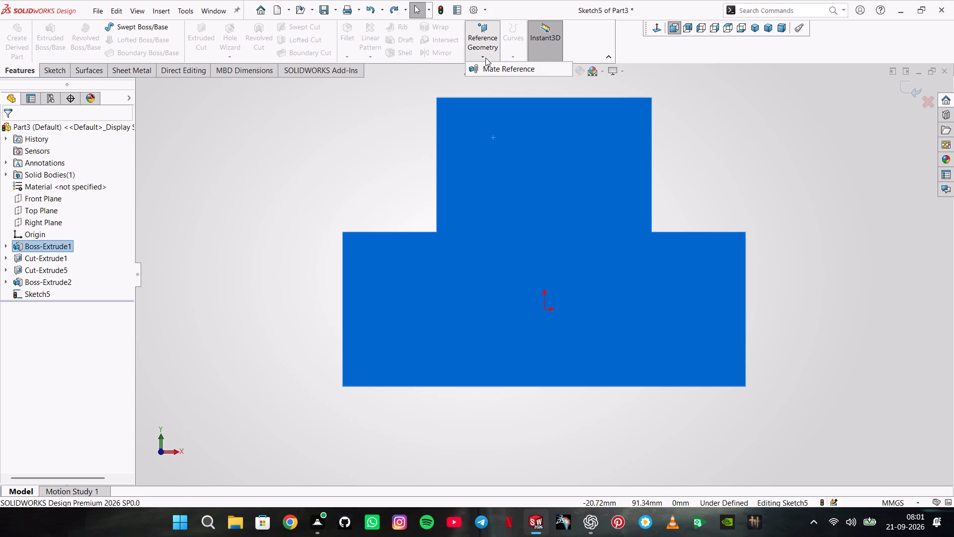
{"action": "left_click", "coordinate": [380, 128]}
{"action": "key", "text": "ctrl+z"}
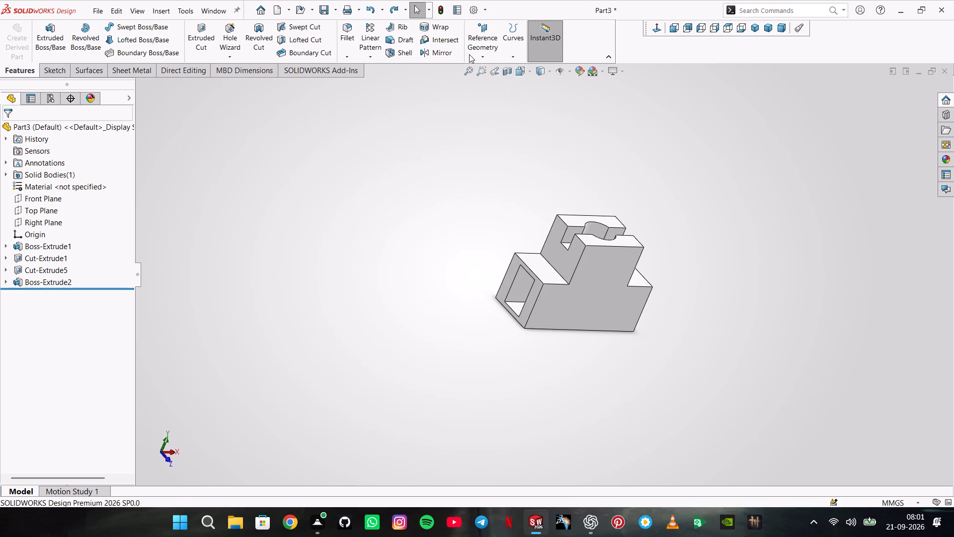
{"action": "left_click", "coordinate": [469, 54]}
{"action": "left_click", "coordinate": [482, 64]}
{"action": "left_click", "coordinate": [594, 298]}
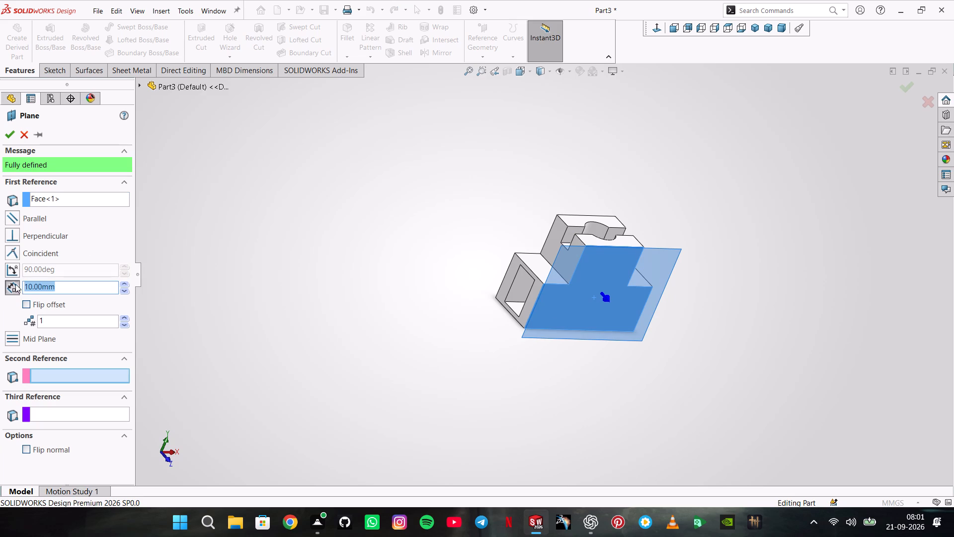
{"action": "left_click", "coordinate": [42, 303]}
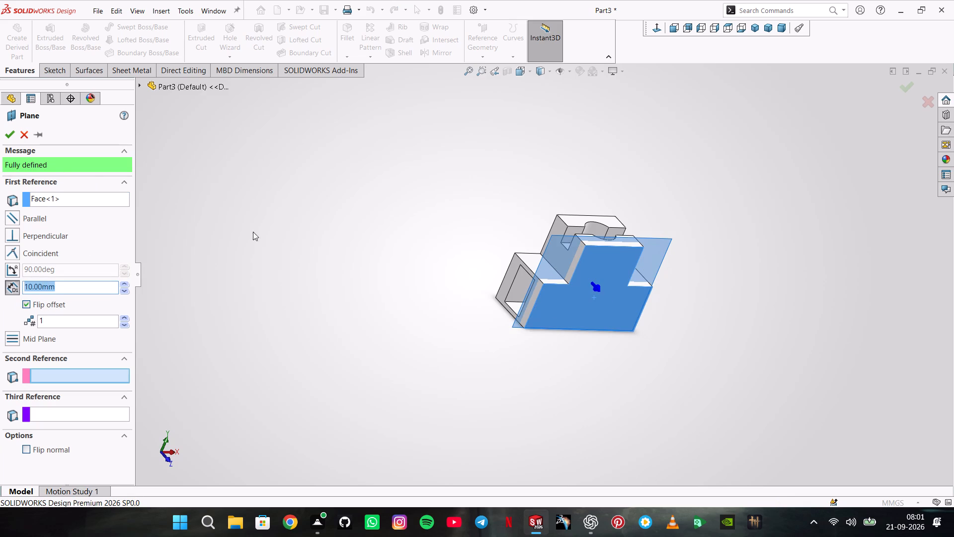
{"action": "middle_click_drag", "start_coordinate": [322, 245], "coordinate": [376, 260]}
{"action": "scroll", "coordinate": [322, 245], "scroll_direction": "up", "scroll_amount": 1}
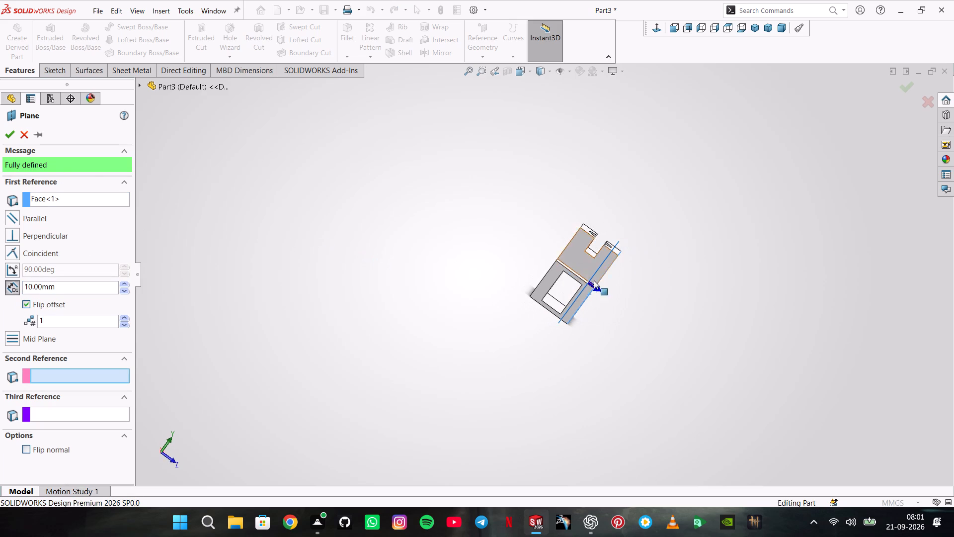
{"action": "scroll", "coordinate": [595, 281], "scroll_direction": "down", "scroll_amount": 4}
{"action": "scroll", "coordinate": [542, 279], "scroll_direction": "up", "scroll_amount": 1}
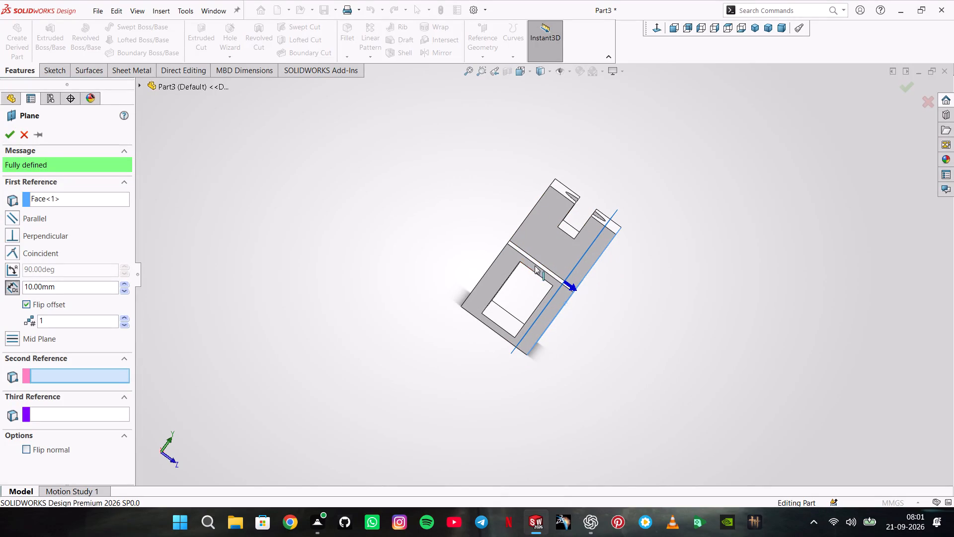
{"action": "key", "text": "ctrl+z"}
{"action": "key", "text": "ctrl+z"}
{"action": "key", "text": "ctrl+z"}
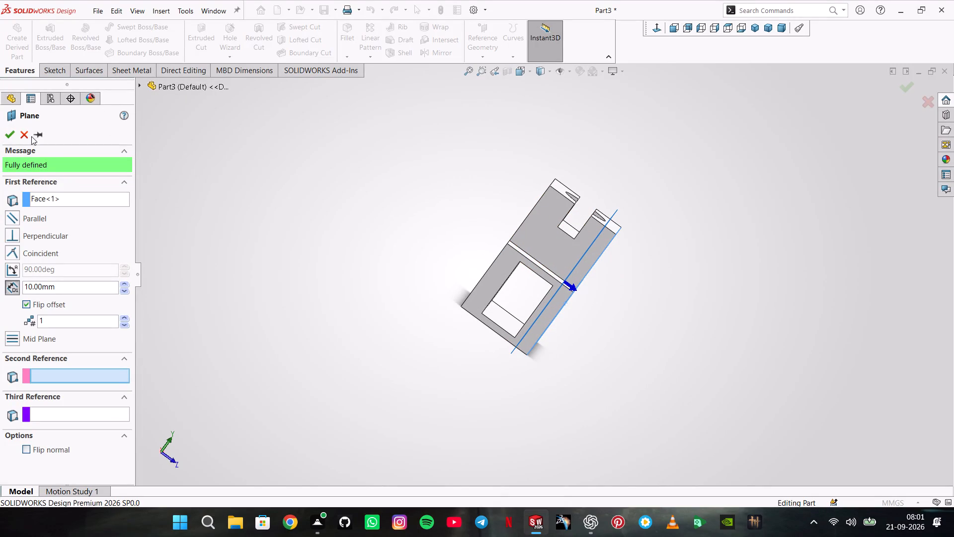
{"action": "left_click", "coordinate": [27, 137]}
Undo the last boss extrusion and the rectangular hollow cut, back to the hollow's side-face sketch.
{"action": "key", "text": "ctrl+z"}
{"action": "key", "text": "ctrl+z"}
{"action": "key", "text": "ctrl+z"}
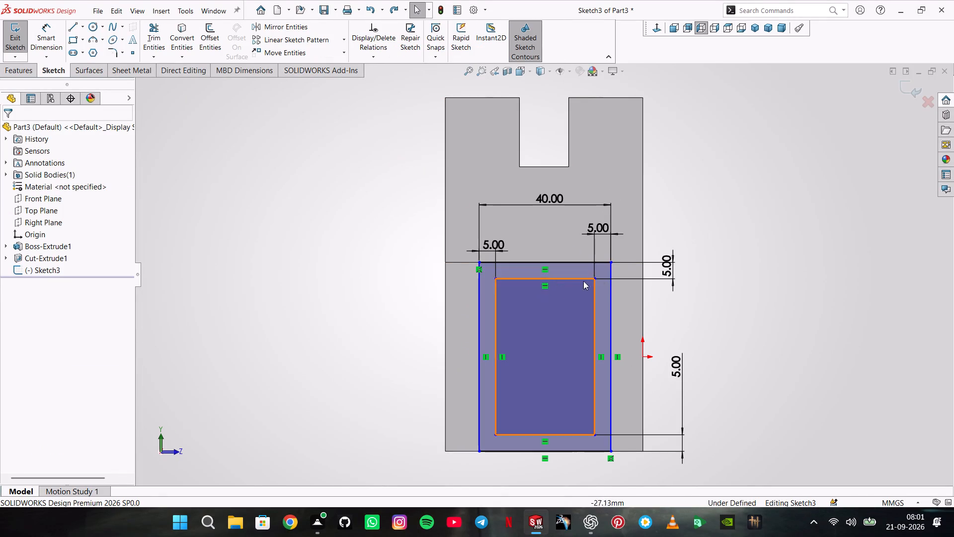
{"action": "left_click", "coordinate": [326, 256]}
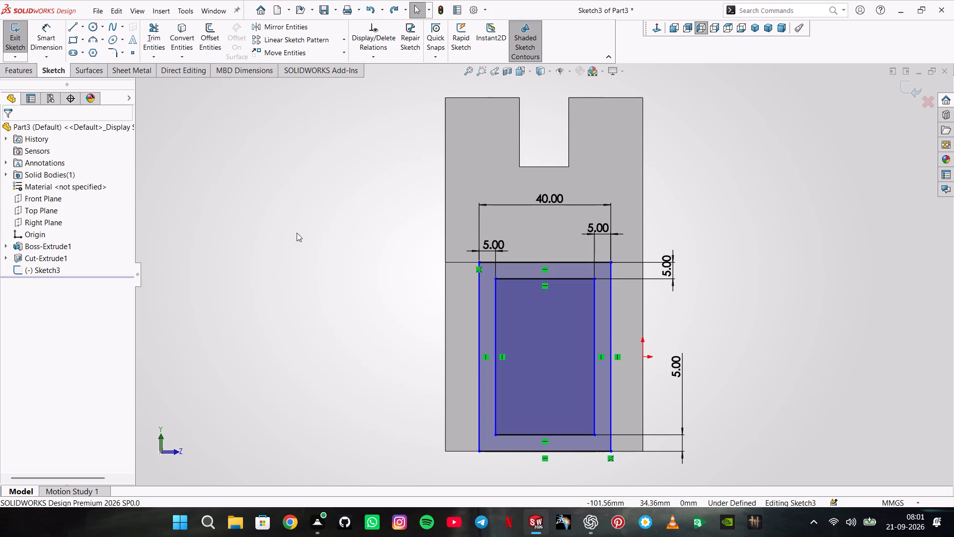
Make an extruded cut of the side sketch's inner rectangle with the Through All end condition.
{"action": "left_click", "coordinate": [26, 77]}
{"action": "left_click", "coordinate": [202, 23]}
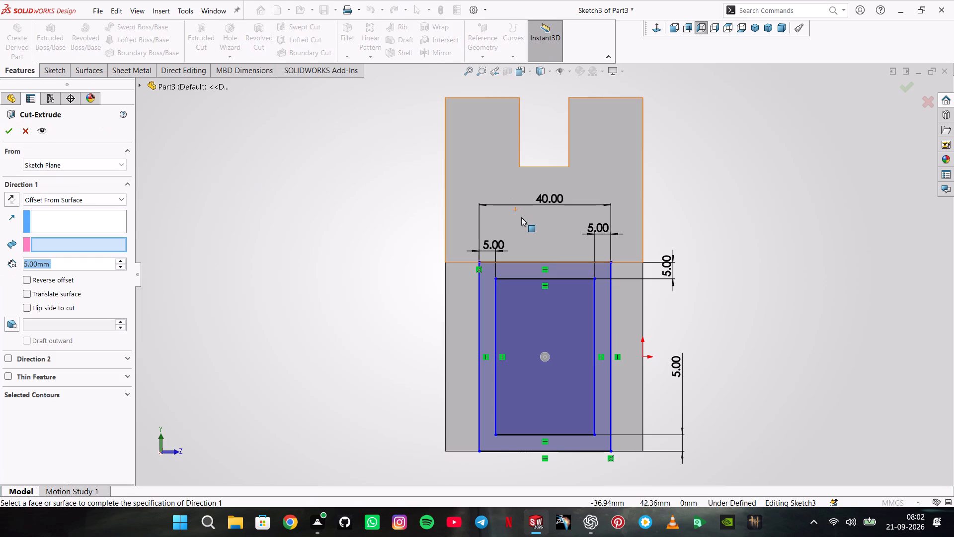
{"action": "left_click", "coordinate": [529, 307]}
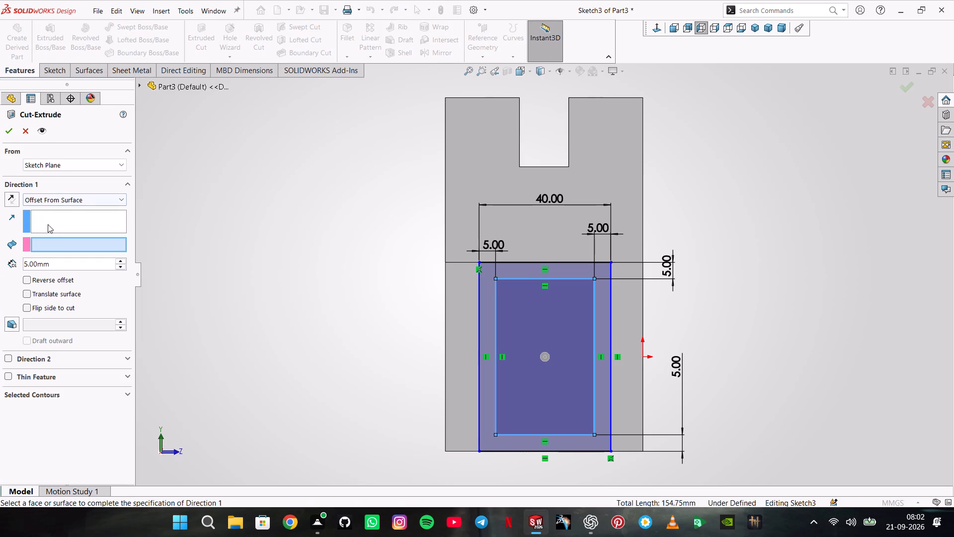
{"action": "left_click", "coordinate": [63, 200]}
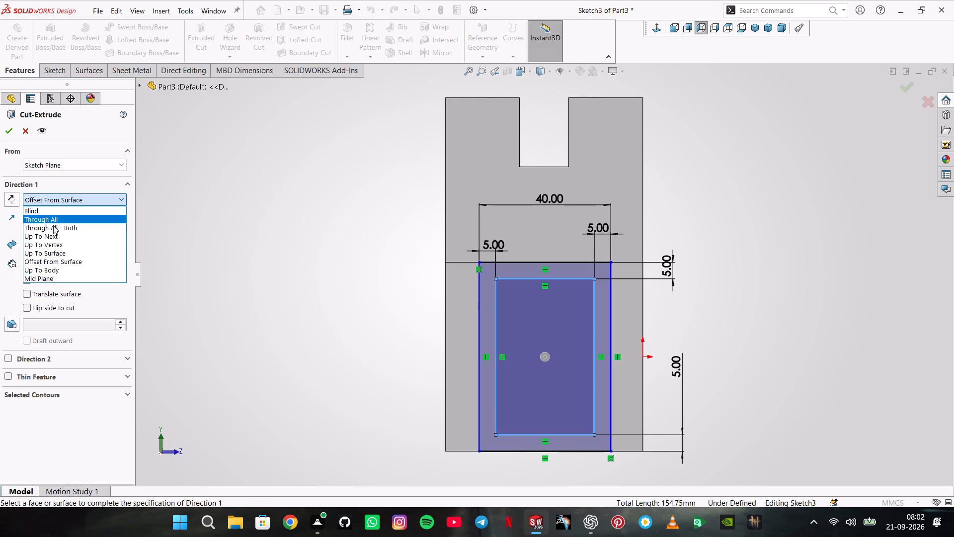
{"action": "left_click", "coordinate": [51, 223]}
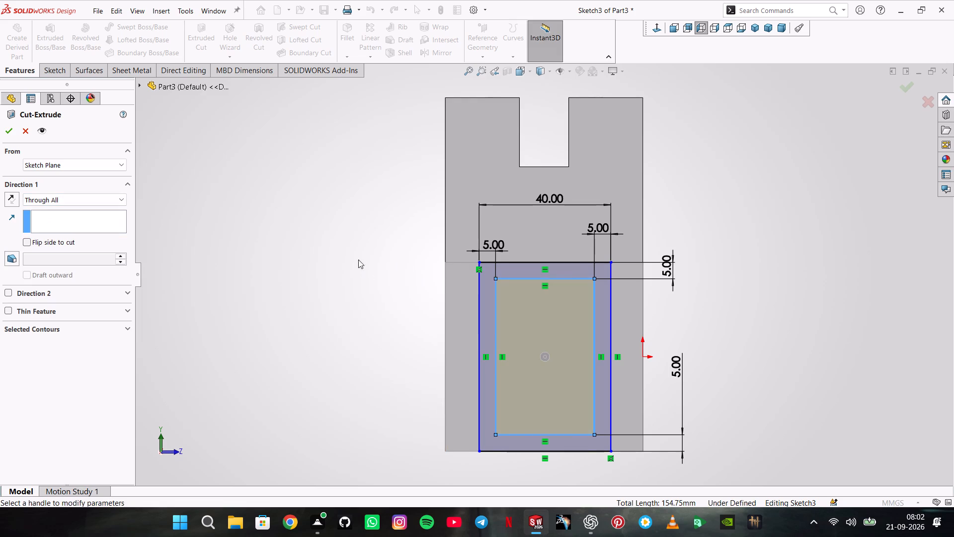
{"action": "middle_click_drag", "start_coordinate": [358, 253], "coordinate": [311, 250]}
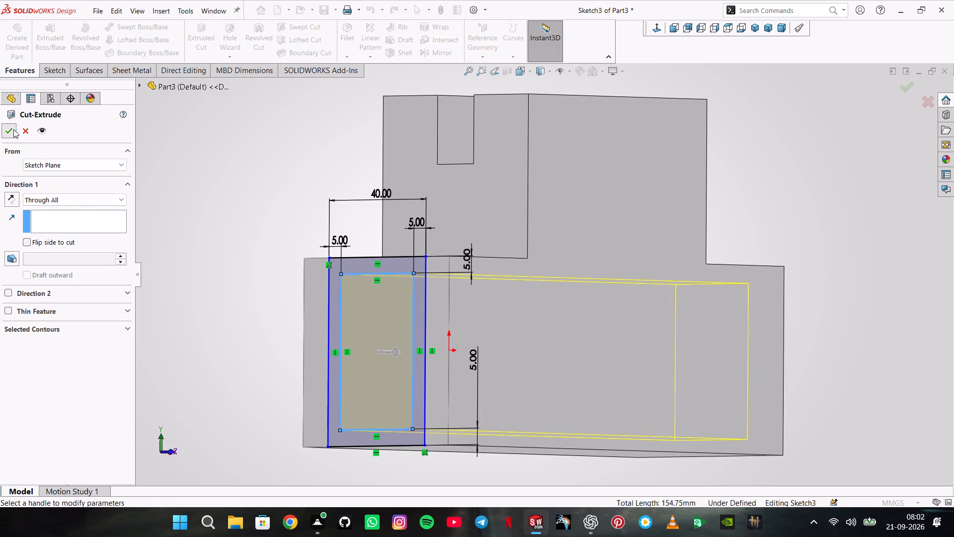
{"action": "left_click", "coordinate": [13, 129]}
{"action": "middle_click_drag", "start_coordinate": [262, 187], "coordinate": [308, 190]}
{"action": "scroll", "coordinate": [262, 187], "scroll_direction": "up", "scroll_amount": 1}
{"action": "scroll", "coordinate": [388, 212], "scroll_direction": "up", "scroll_amount": 1}
{"action": "middle_click_drag", "start_coordinate": [423, 223], "coordinate": [395, 229]}
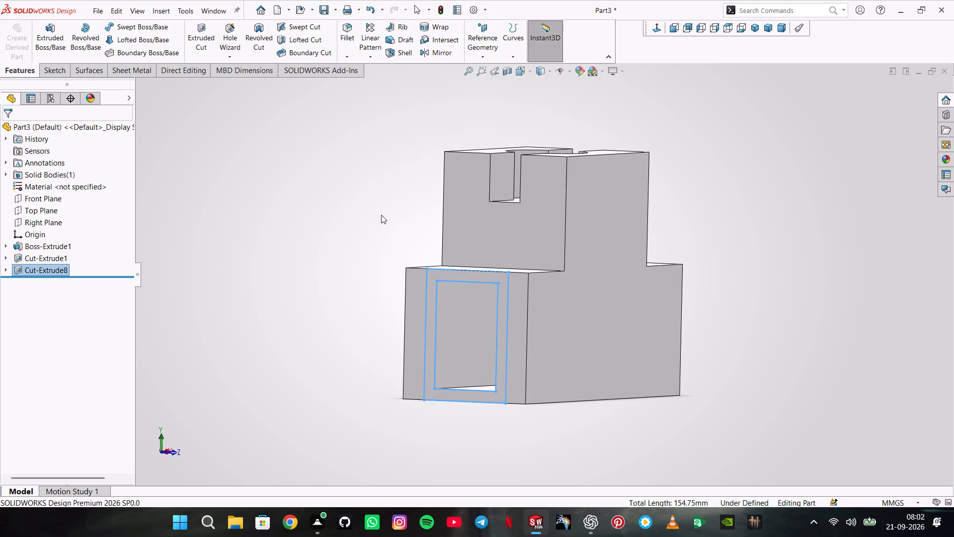
{"action": "left_click", "coordinate": [309, 170]}
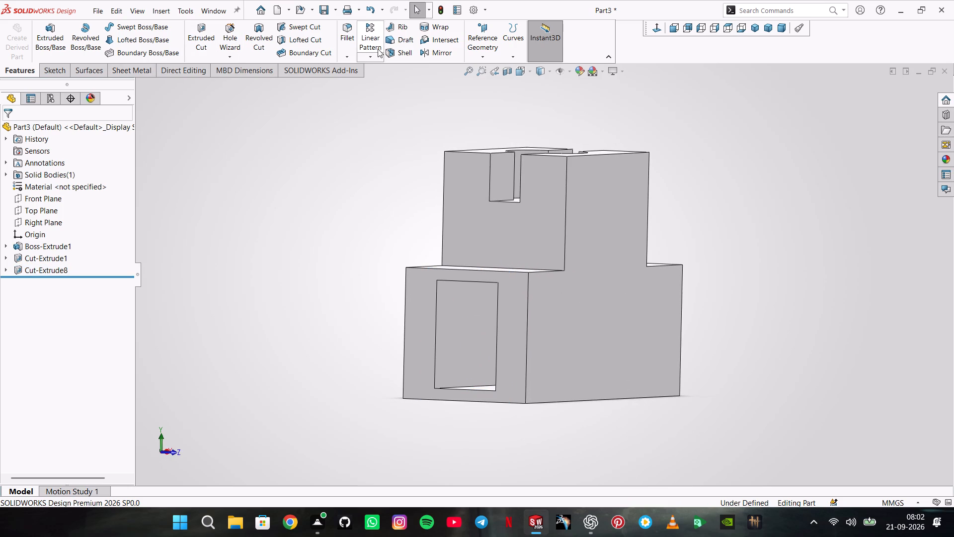
Create a reference plane offset 10 mm from the block's front face, flipped toward the inside of the block.
{"action": "left_click", "coordinate": [471, 56]}
{"action": "left_click", "coordinate": [480, 65]}
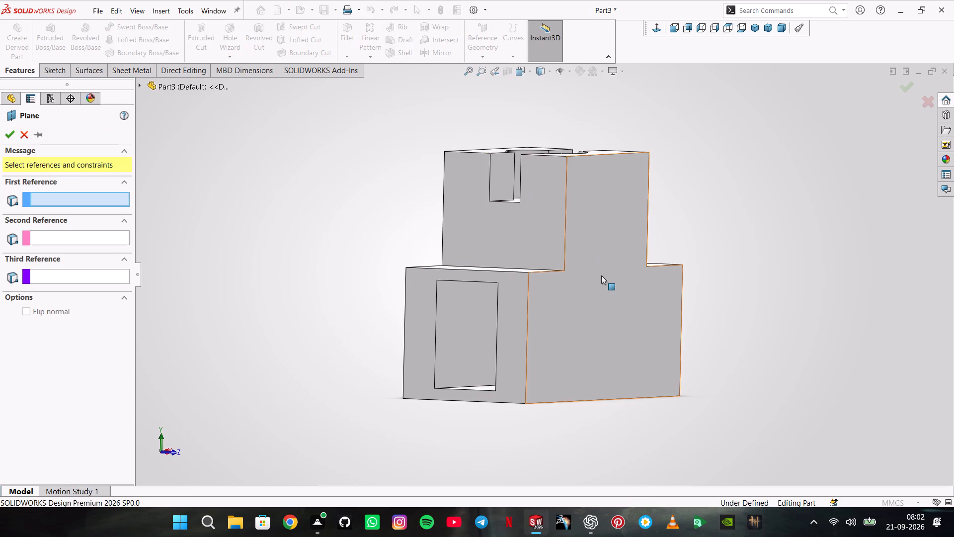
{"action": "left_click", "coordinate": [601, 275]}
{"action": "left_click", "coordinate": [26, 304]}
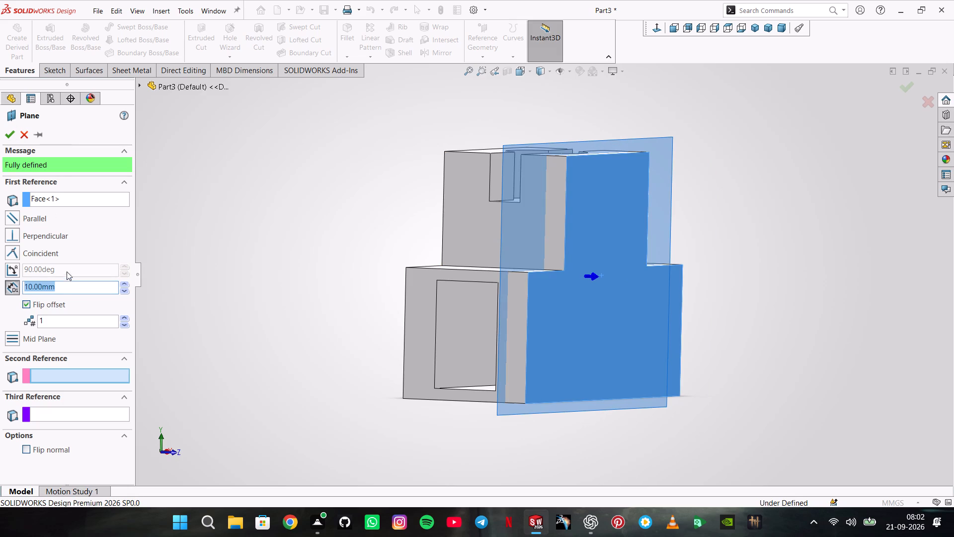
{"action": "double_click", "coordinate": [66, 284]}
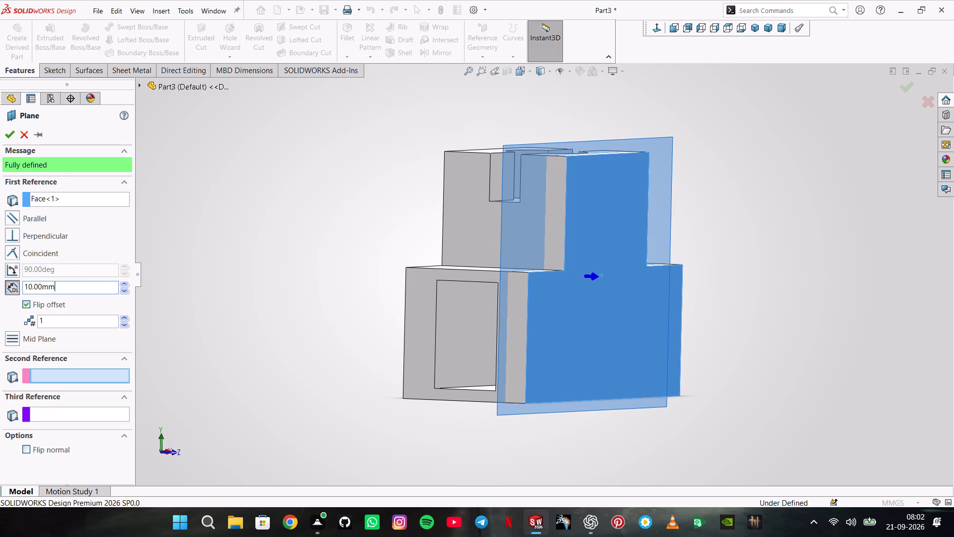
{"action": "left_click", "coordinate": [8, 137]}
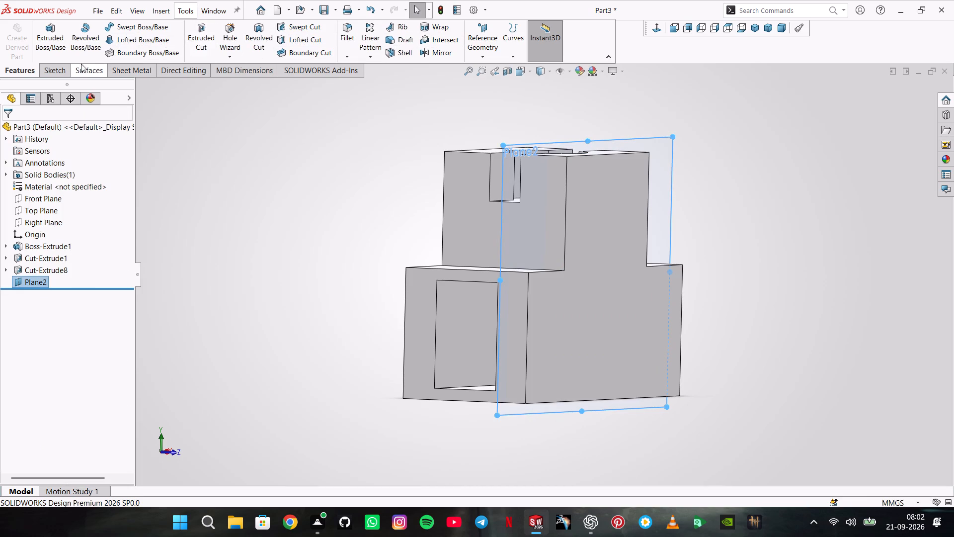
Start a sketch on the offset plane and draw a closed triangle over the left lower step, top edge about 32 mm, with a diagonal to the bottom-left corner.
{"action": "left_click", "coordinate": [59, 70]}
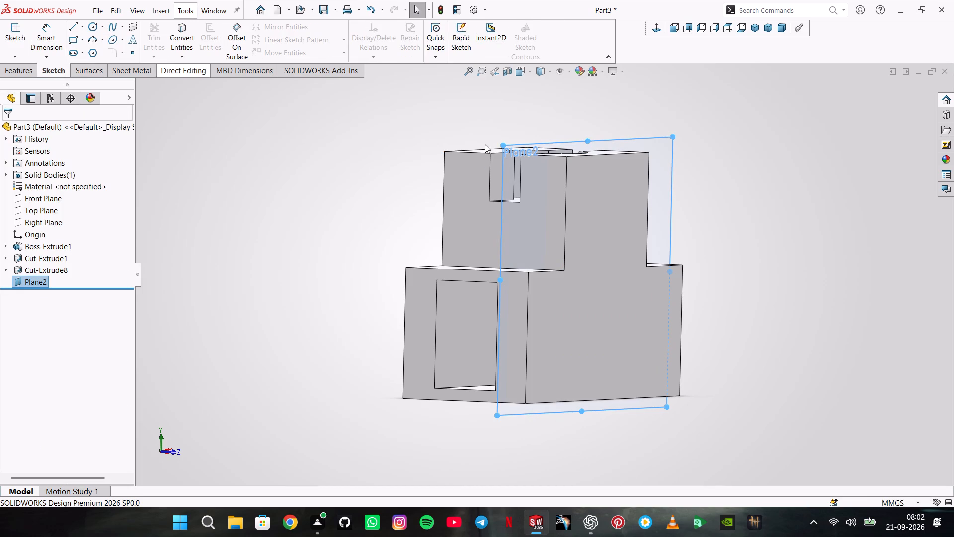
{"action": "left_click", "coordinate": [38, 282]}
{"action": "left_click", "coordinate": [57, 303]}
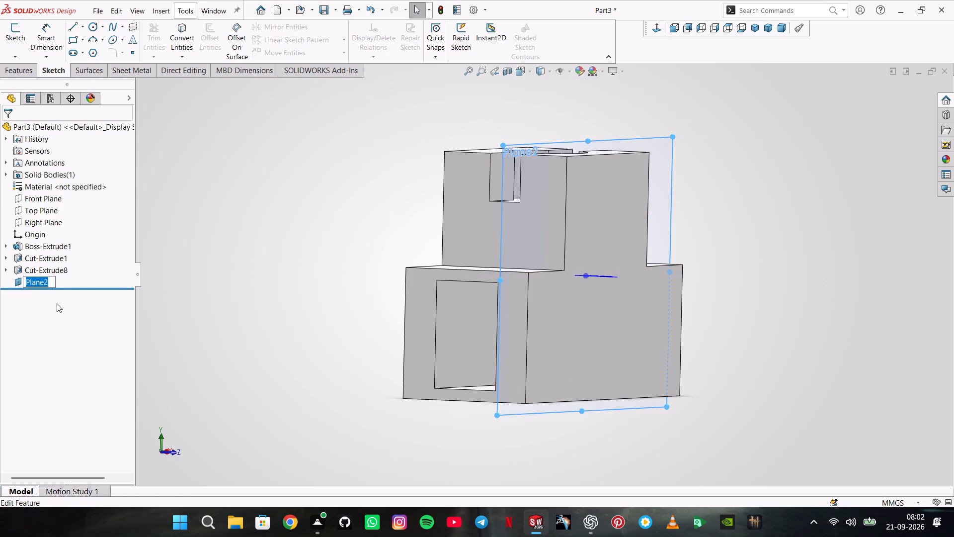
{"action": "left_click", "coordinate": [45, 281]}
{"action": "left_click", "coordinate": [58, 268]}
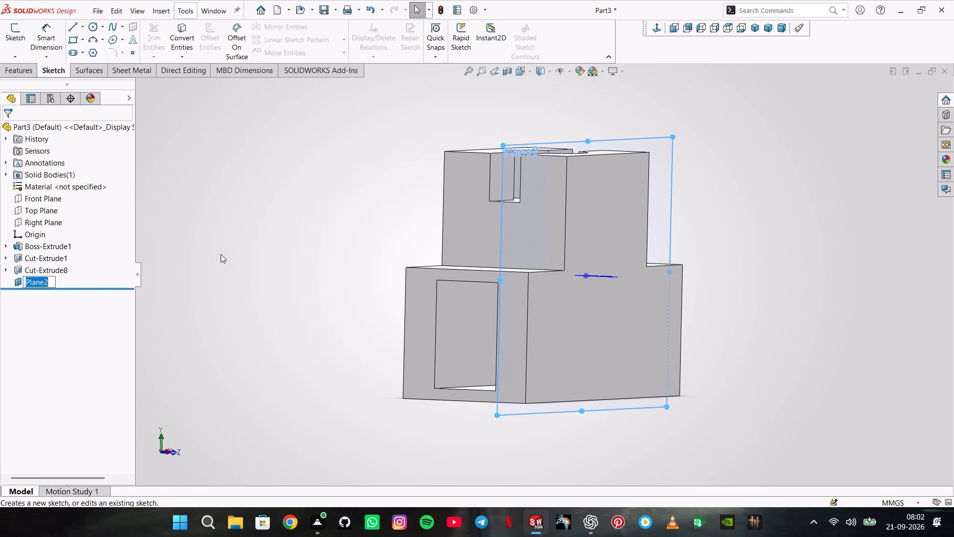
{"action": "left_click", "coordinate": [504, 218]}
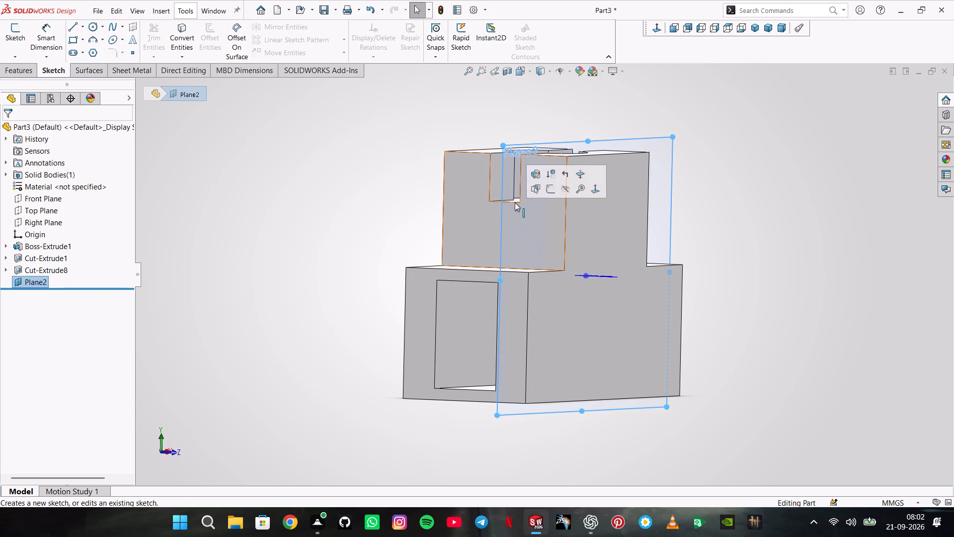
{"action": "left_click", "coordinate": [555, 188]}
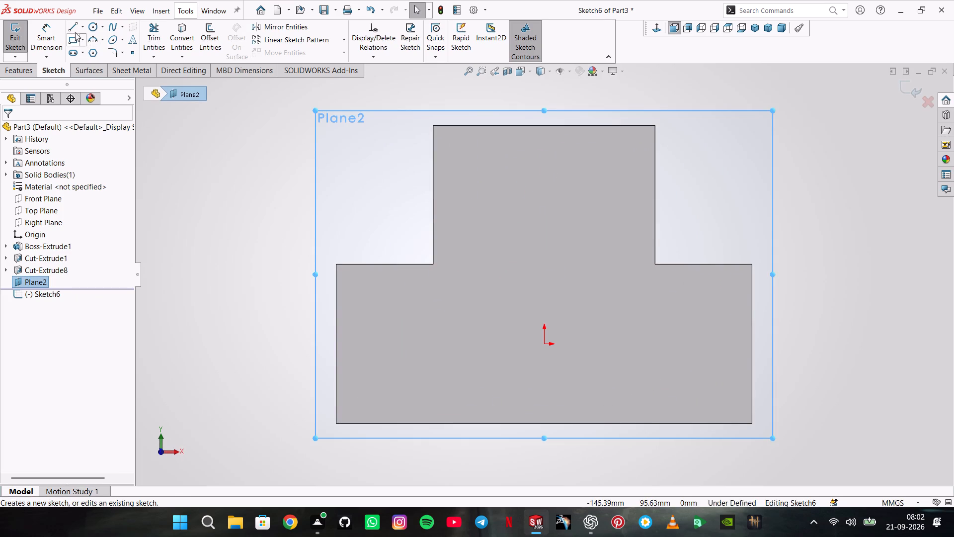
{"action": "left_click", "coordinate": [70, 25]}
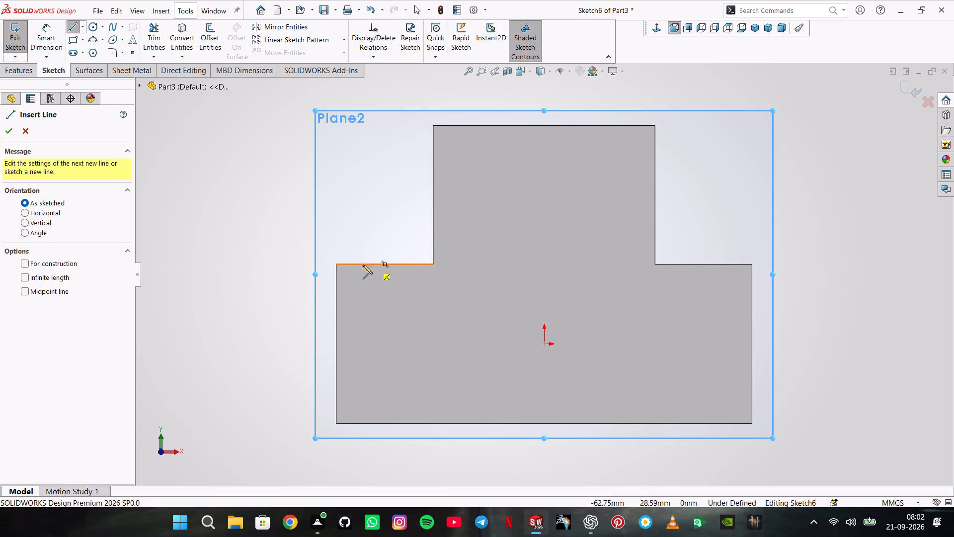
{"action": "left_click", "coordinate": [424, 265]}
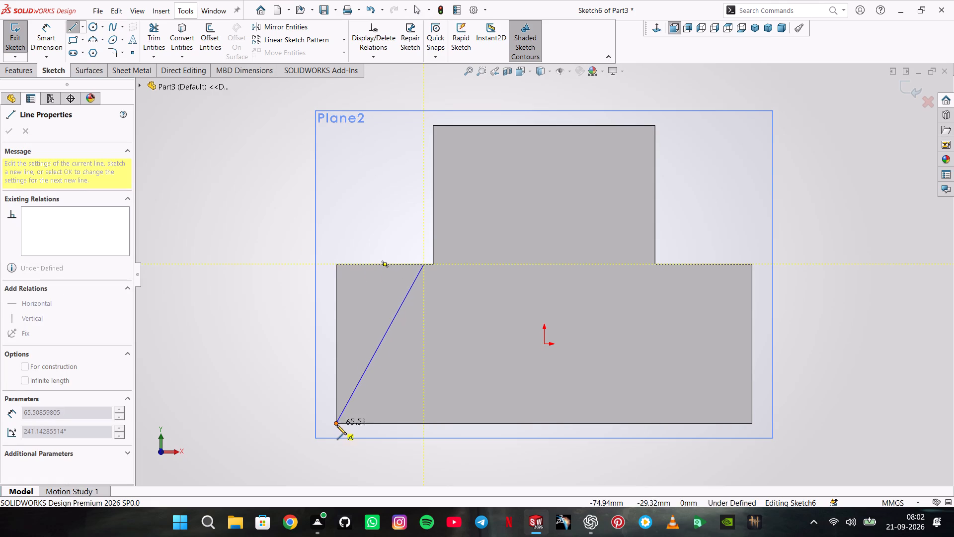
{"action": "left_click", "coordinate": [338, 425]}
{"action": "left_click", "coordinate": [336, 264]}
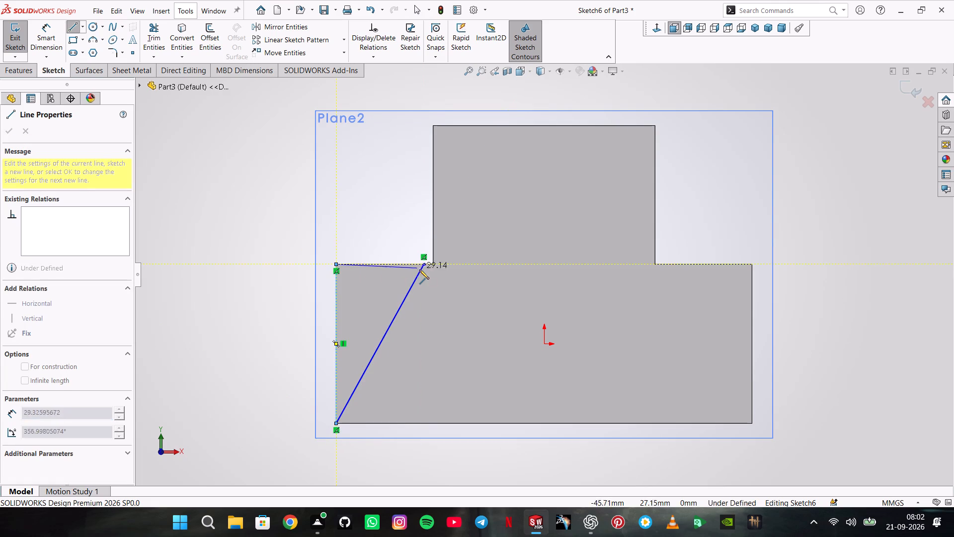
{"action": "left_click", "coordinate": [423, 262]}
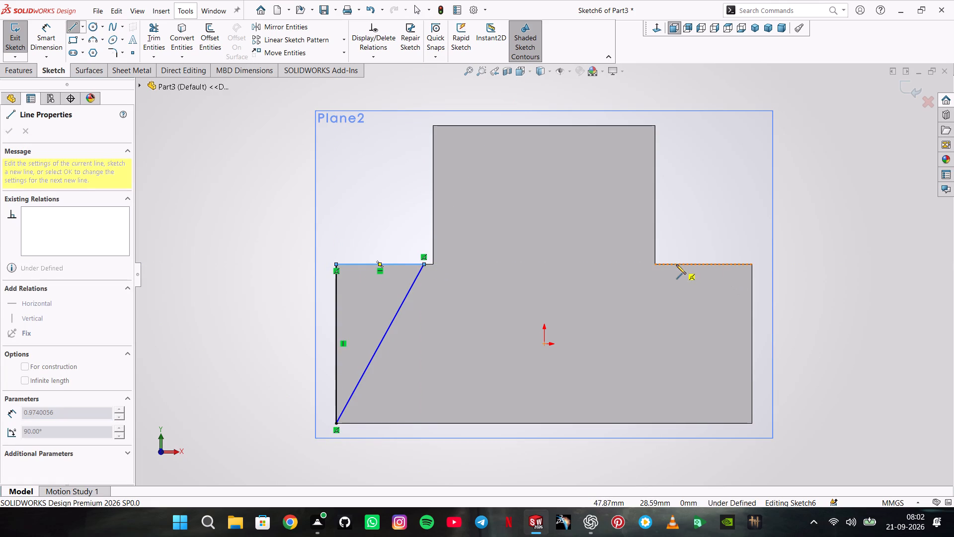
Draw an opposing closed triangle over the right lower step, top edge about 29 mm, with a diagonal to the bottom-right corner.
{"action": "left_click", "coordinate": [673, 266]}
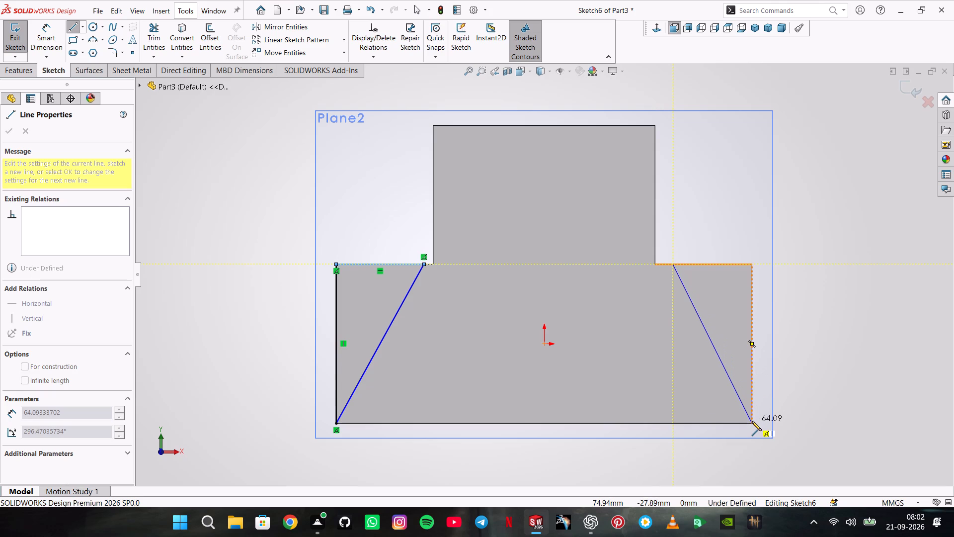
{"action": "left_click", "coordinate": [753, 424]}
{"action": "left_click", "coordinate": [751, 264]}
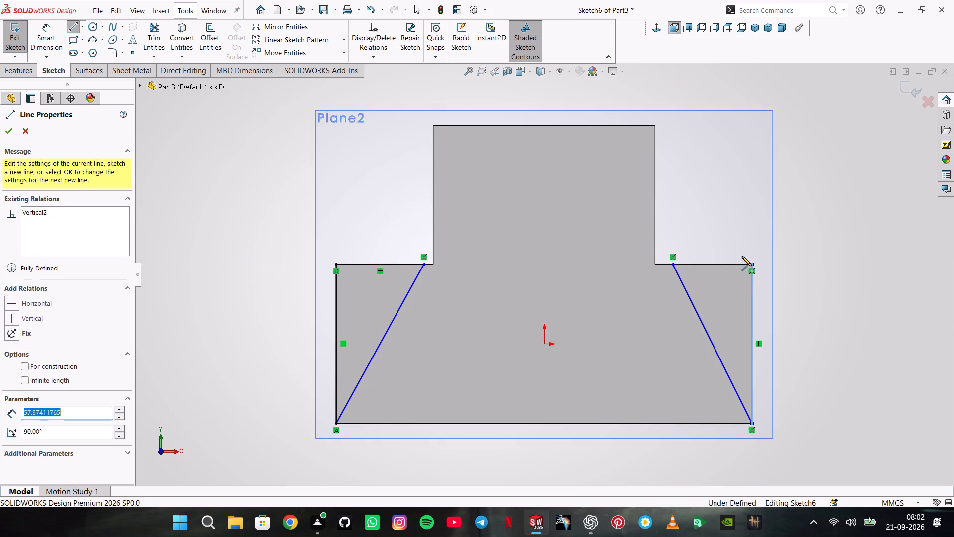
{"action": "left_click", "coordinate": [671, 264]}
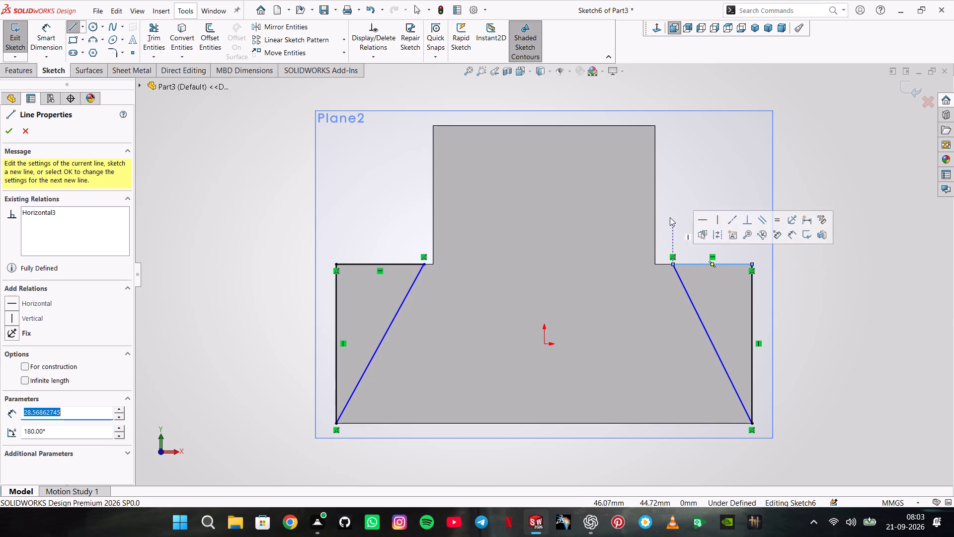
Dimension the top edges of both the left and right triangles to 27 mm.
{"action": "left_click", "coordinate": [35, 41]}
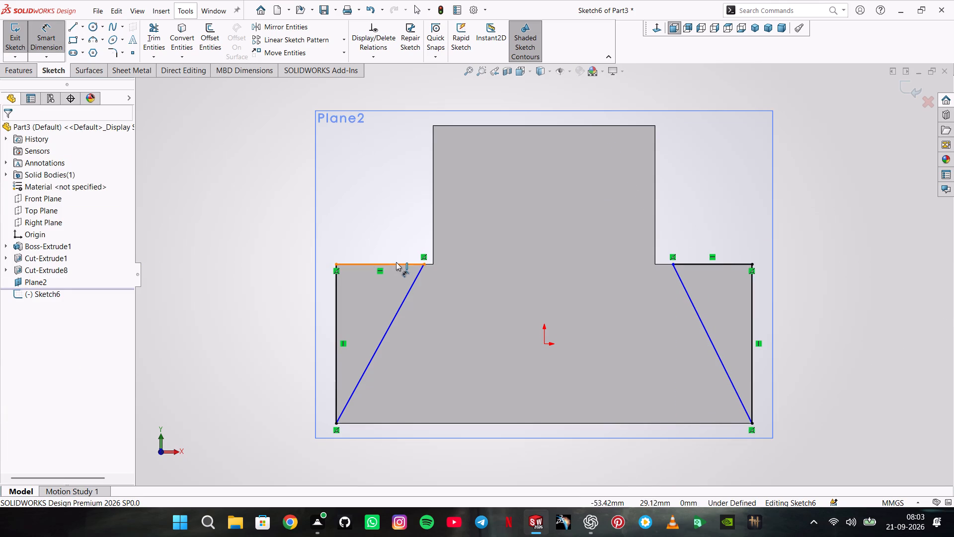
{"action": "left_click", "coordinate": [396, 261]}
{"action": "left_click", "coordinate": [397, 262]}
{"action": "left_click", "coordinate": [389, 225]}
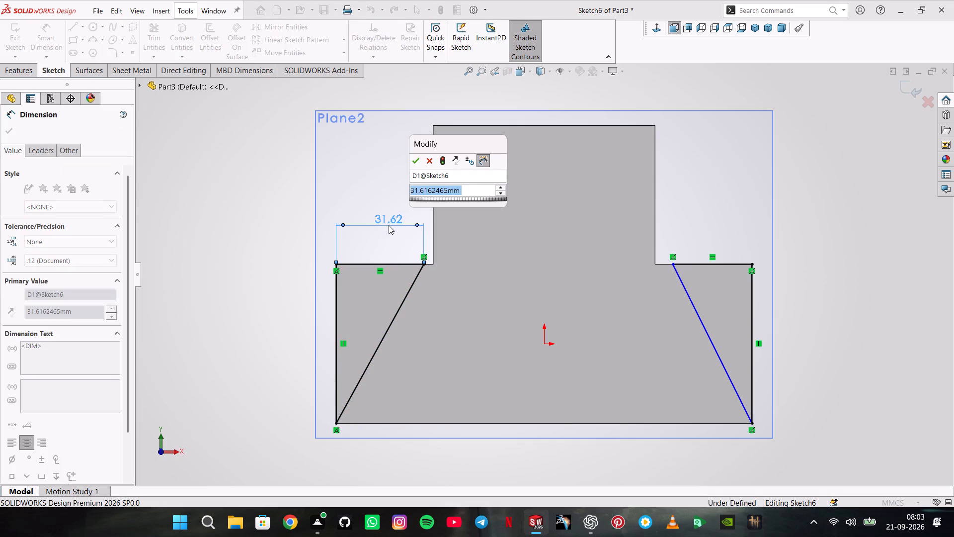
{"action": "type", "text": "27"}
{"action": "key", "text": "Return"}
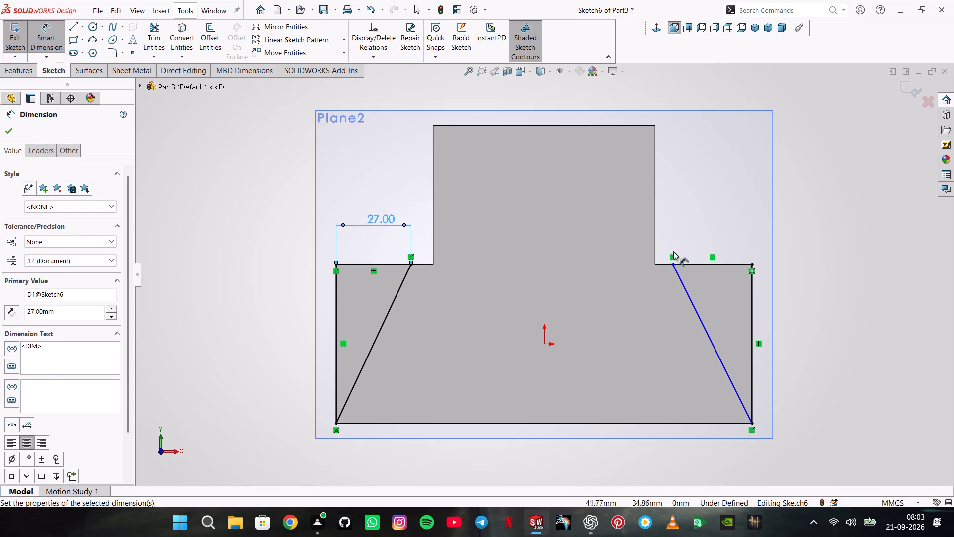
{"action": "left_click", "coordinate": [693, 263]}
{"action": "left_click", "coordinate": [715, 206]}
{"action": "type", "text": "27"}
{"action": "key", "text": "Return"}
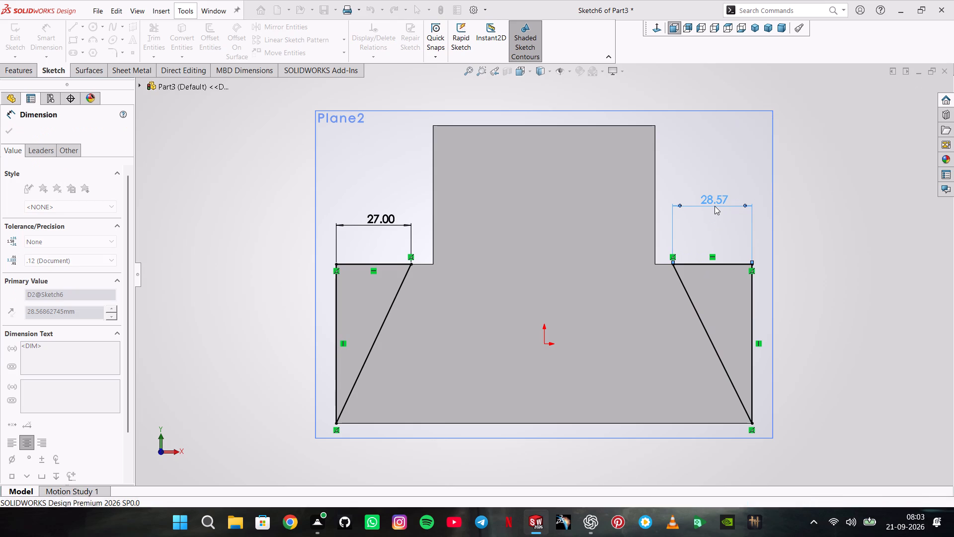
{"action": "left_click", "coordinate": [6, 132]}
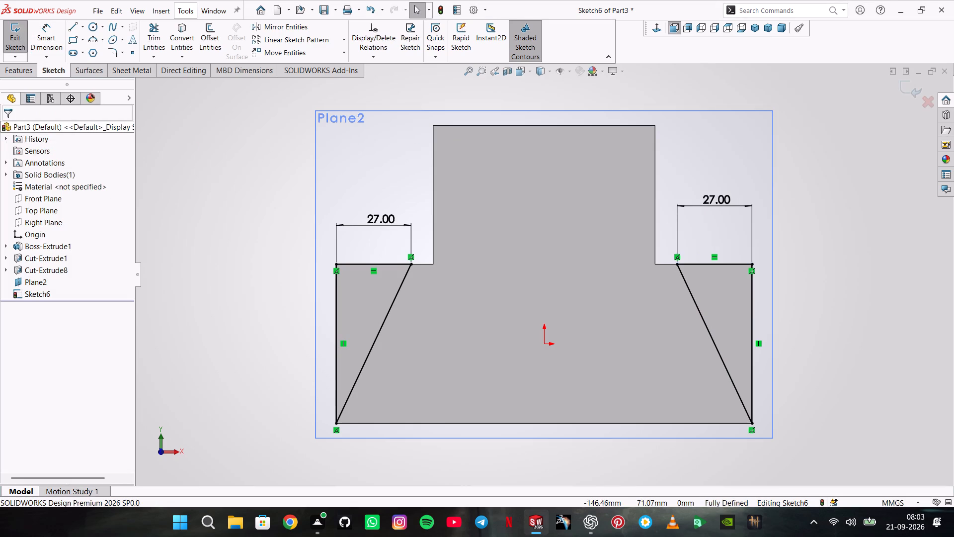
Make an extruded cut of the two triangles from the sketch plane with a Blind depth of 40 mm.
{"action": "left_click", "coordinate": [28, 74]}
{"action": "left_click", "coordinate": [194, 45]}
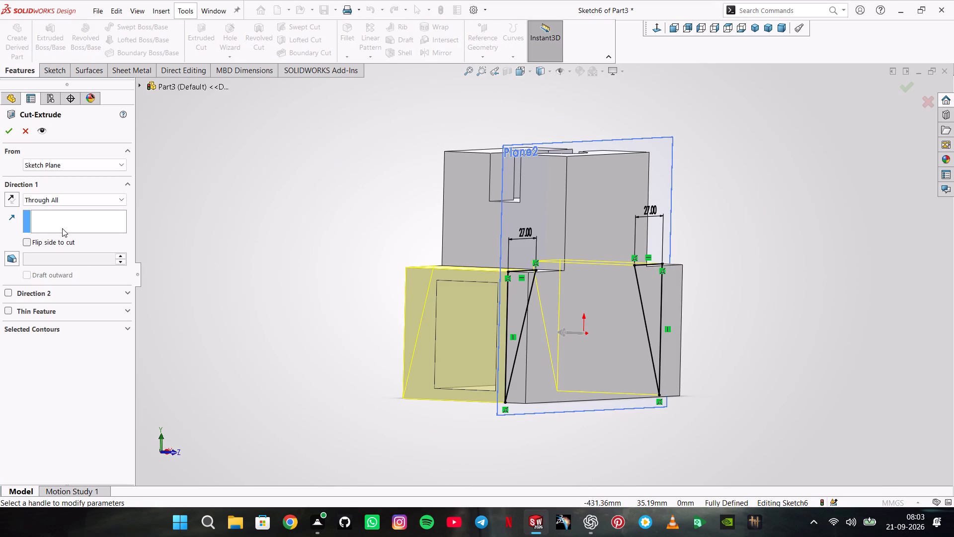
{"action": "left_click", "coordinate": [54, 203]}
{"action": "left_click", "coordinate": [55, 209]}
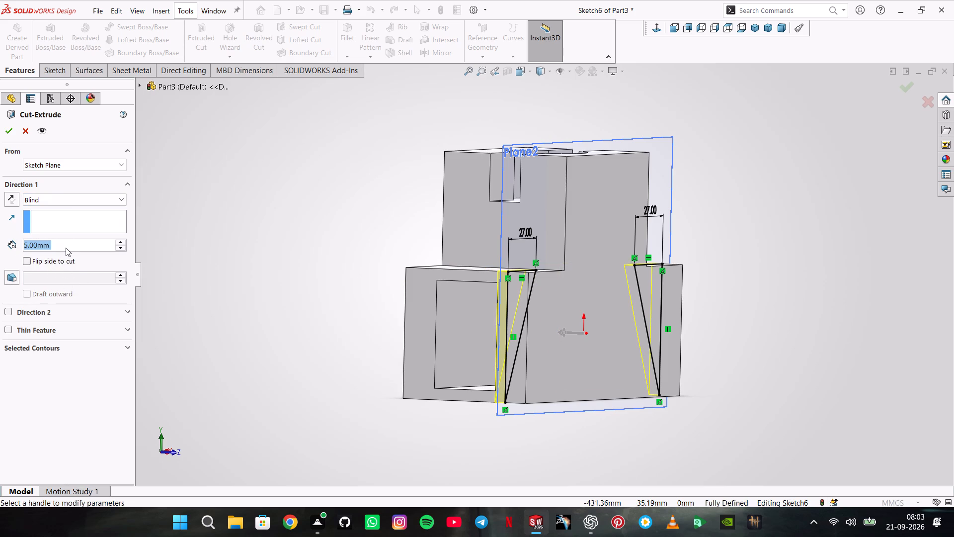
{"action": "type", "text": "40"}
{"action": "key", "text": "Return"}
{"action": "key", "text": "Return"}
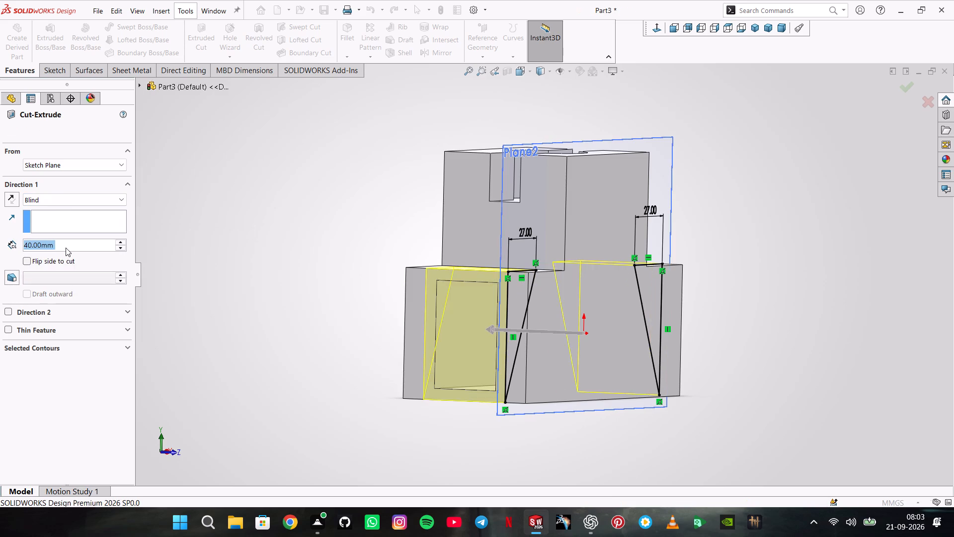
{"action": "left_click", "coordinate": [298, 181]}
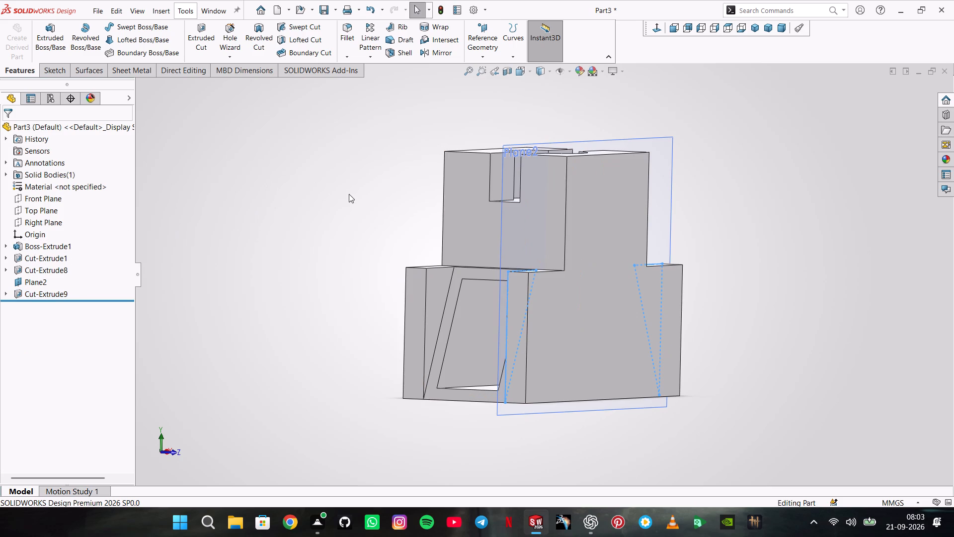
{"action": "left_click", "coordinate": [386, 191]}
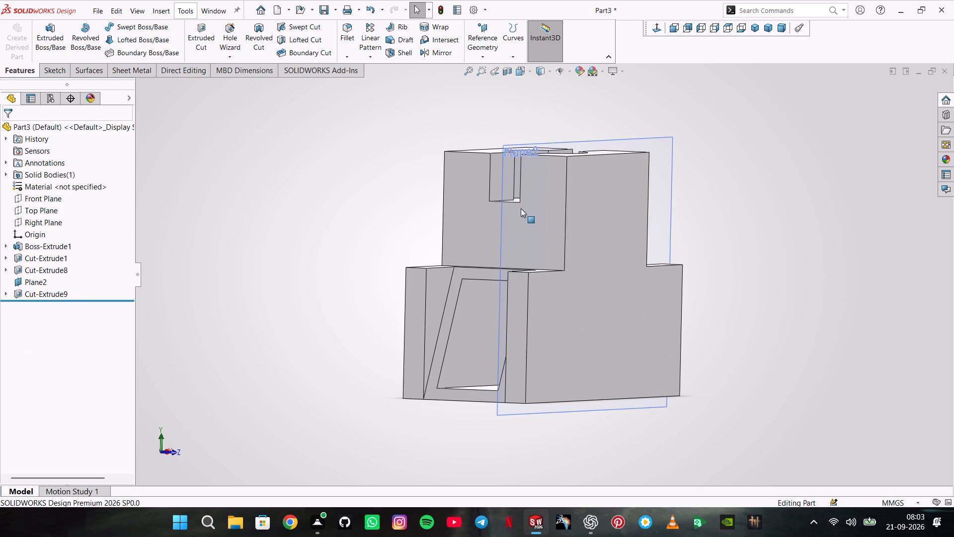
Hide the offset reference plane.
{"action": "left_click", "coordinate": [521, 208]}
{"action": "left_click", "coordinate": [358, 157]}
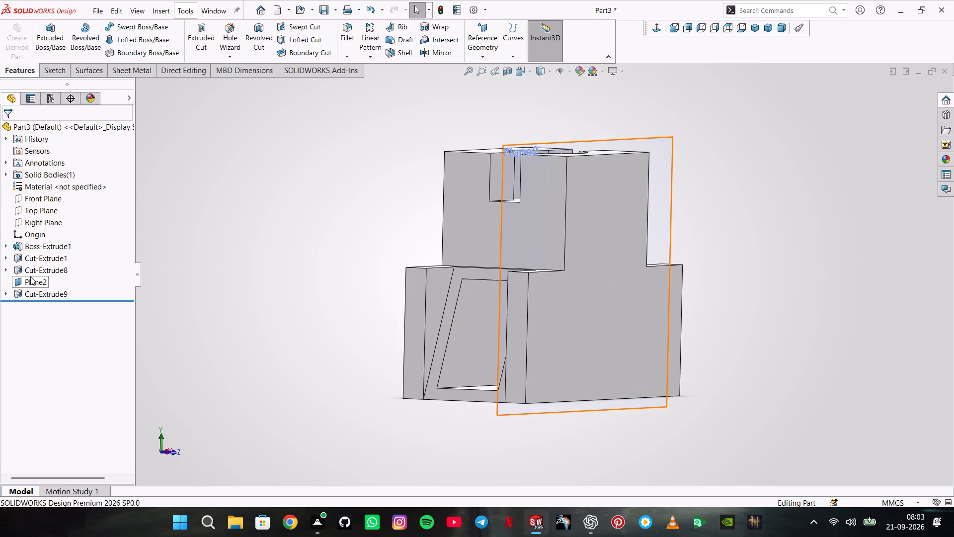
{"action": "left_click", "coordinate": [30, 276]}
{"action": "left_click", "coordinate": [52, 263]}
{"action": "left_click", "coordinate": [284, 204]}
Set the model to the standard Trimetric view orientation.
{"action": "middle_click_drag", "start_coordinate": [323, 199], "coordinate": [366, 215]}
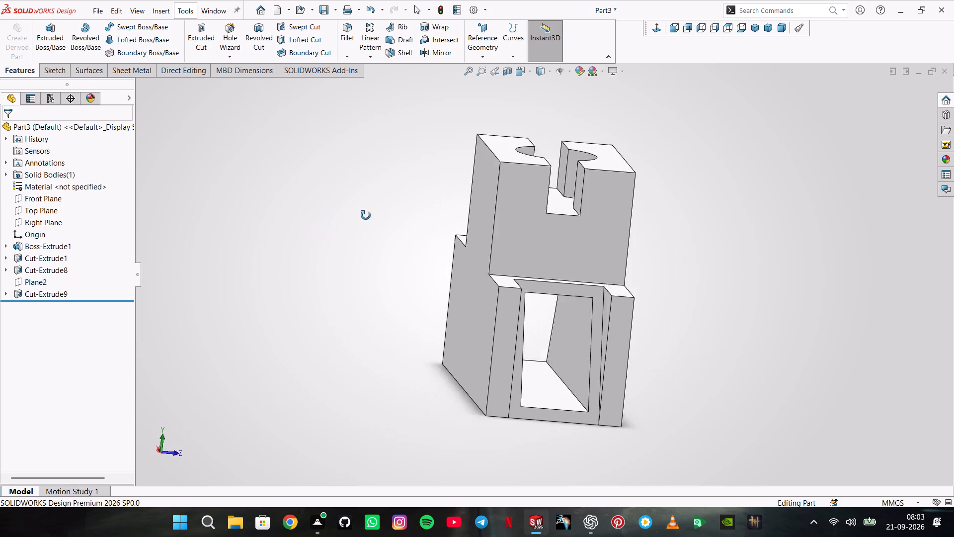
{"action": "middle_click_drag", "start_coordinate": [366, 215], "coordinate": [313, 212]}
{"action": "scroll", "coordinate": [370, 212], "scroll_direction": "up", "scroll_amount": 2}
{"action": "left_click", "coordinate": [765, 26]}
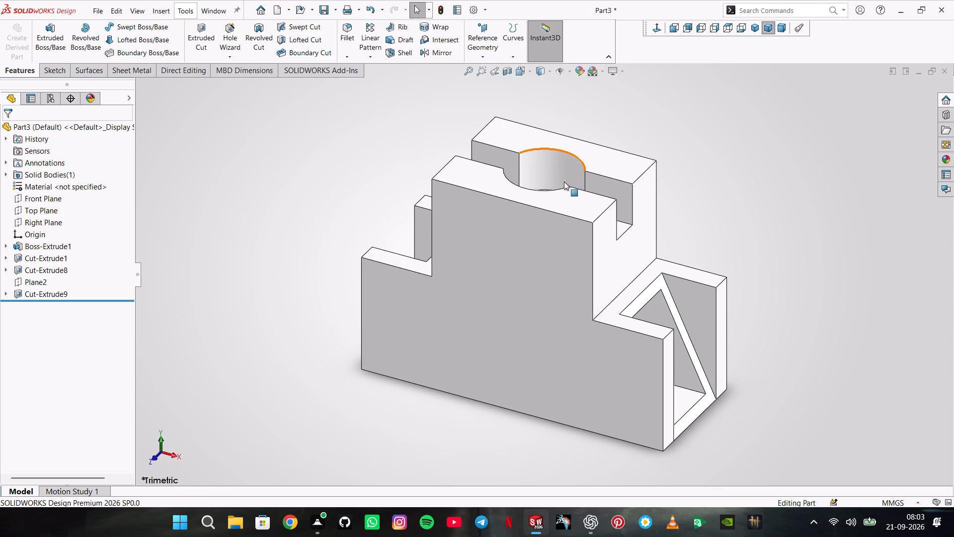
Save the part as 3DE3 in SLDPRT format in the 3D SOLIDWORKS folder.
{"action": "left_click", "coordinate": [102, 7]}
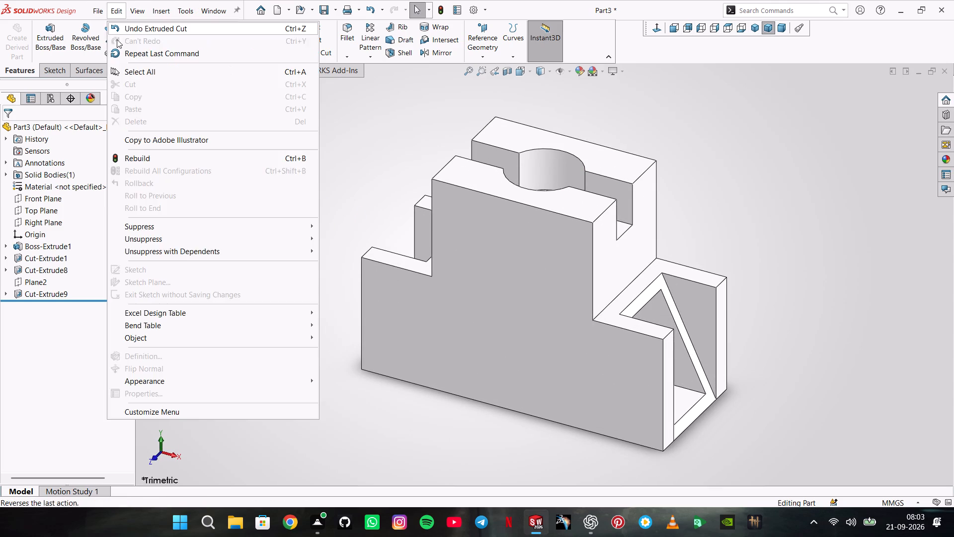
{"action": "left_click", "coordinate": [101, 124]}
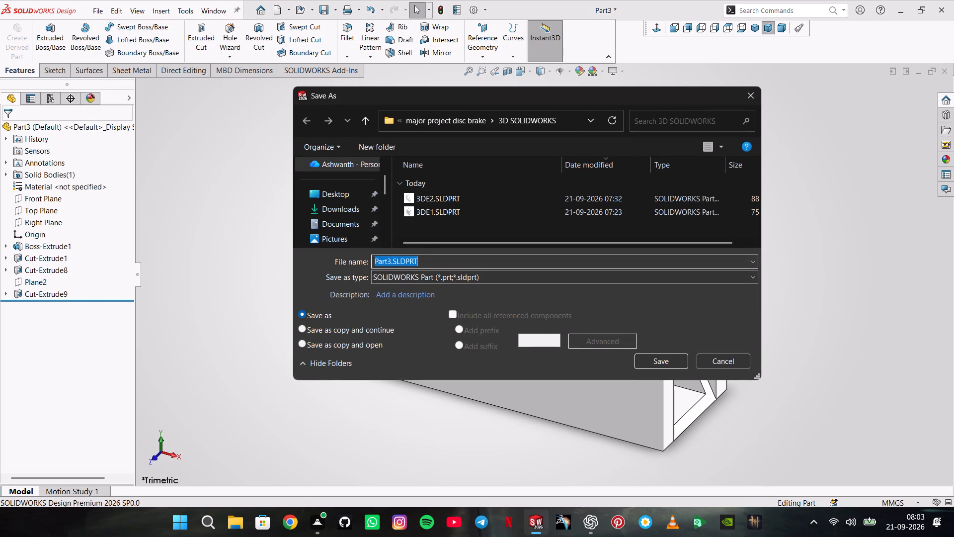
{"action": "left_click", "coordinate": [390, 257]}
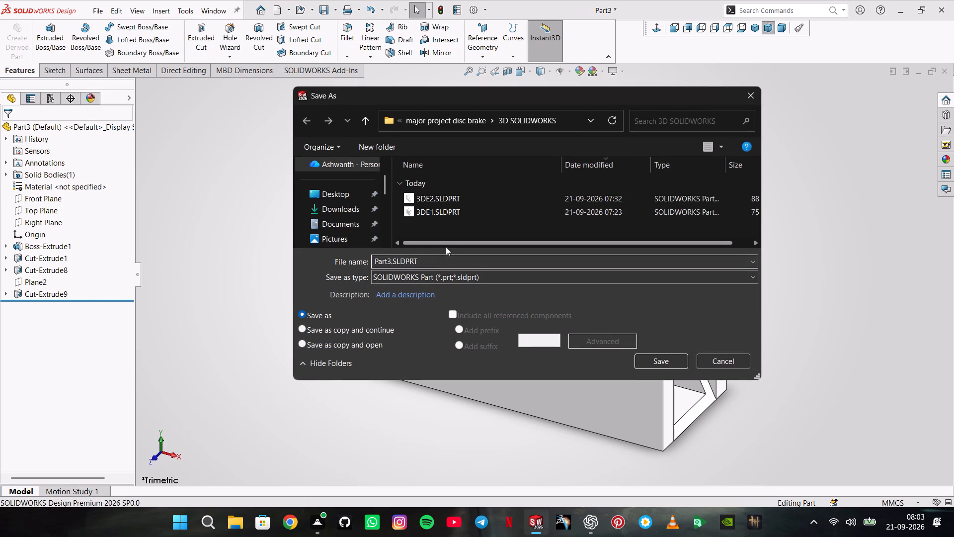
{"action": "key", "text": "BackSpace"}
{"action": "key", "text": "BackSpace"}
{"action": "key", "text": "BackSpace"}
{"action": "key", "text": "BackSpace"}
{"action": "key", "text": "BackSpace"}
{"action": "key", "text": "BackSpace"}
{"action": "key", "text": "BackSpace"}
{"action": "key", "text": "BackSpace"}
{"action": "key", "text": "BackSpace"}
{"action": "key", "text": "BackSpace"}
{"action": "key", "text": "BackSpace"}
{"action": "key", "text": "BackSpace"}
{"action": "key", "text": "BackSpace"}
{"action": "key", "text": "BackSpace"}
{"action": "key", "text": "BackSpace"}
{"action": "key", "text": "BackSpace"}
{"action": "key", "text": "BackSpace"}
{"action": "type", "text": "3D"}
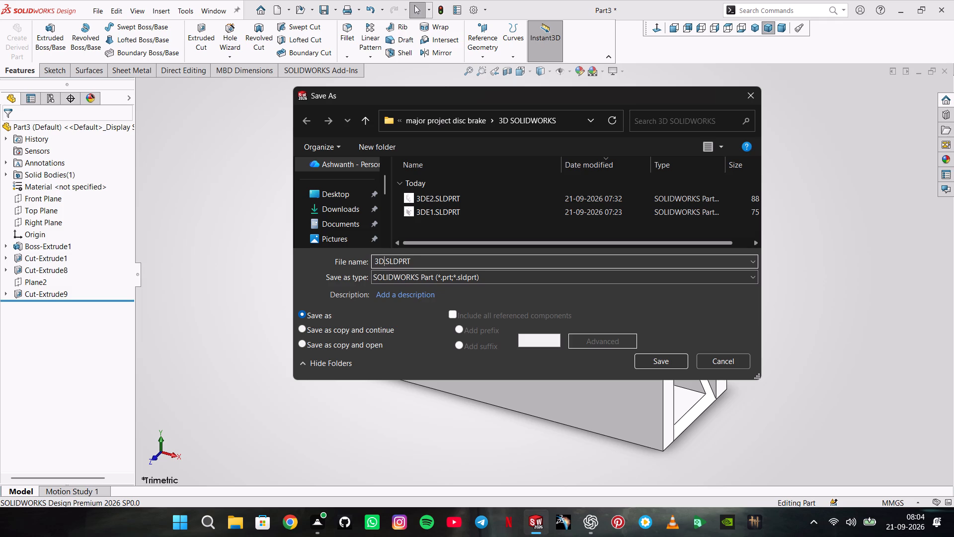
{"action": "key", "text": "shift+e"}
{"action": "key", "text": "3"}
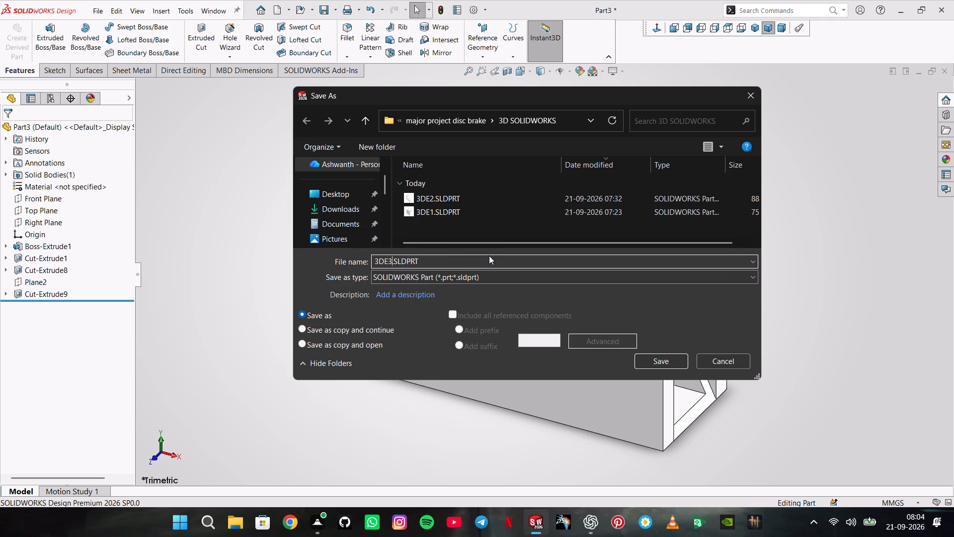
{"action": "left_click", "coordinate": [665, 363]}
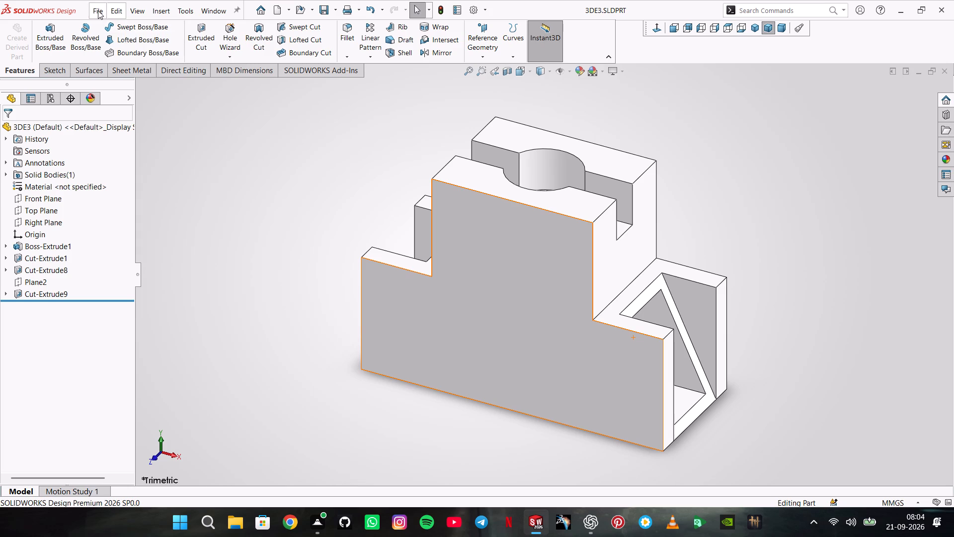
Save a copy of the part as 3DE3.pdf in Adobe Portable Document Format in the same folder.
{"action": "left_click", "coordinate": [97, 10]}
{"action": "left_click", "coordinate": [127, 144]}
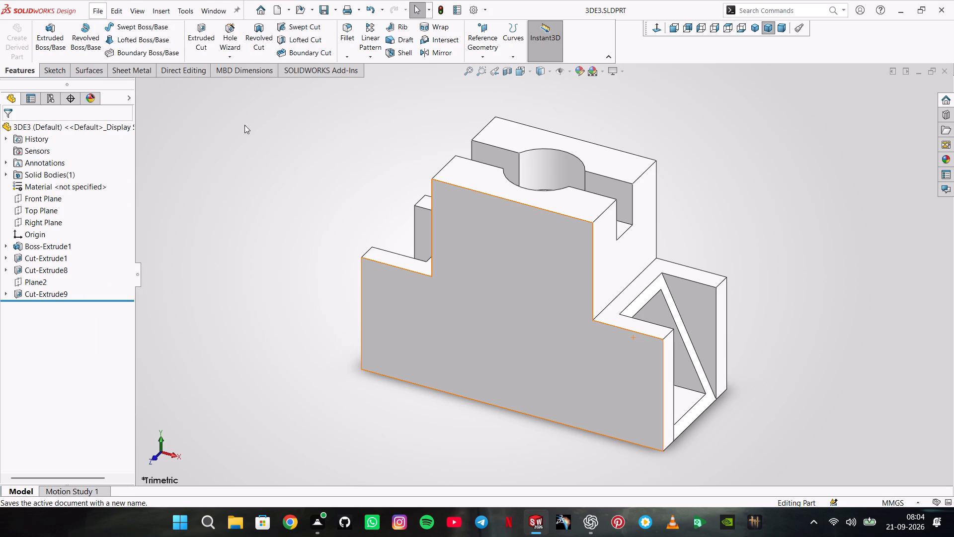
{"action": "left_click", "coordinate": [496, 276]}
{"action": "left_click", "coordinate": [504, 98]}
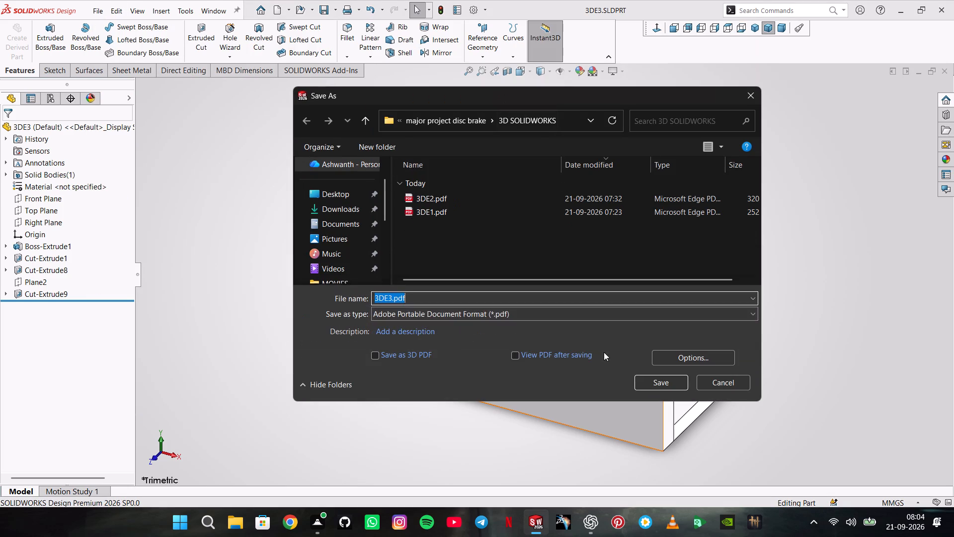
{"action": "left_click", "coordinate": [643, 379]}
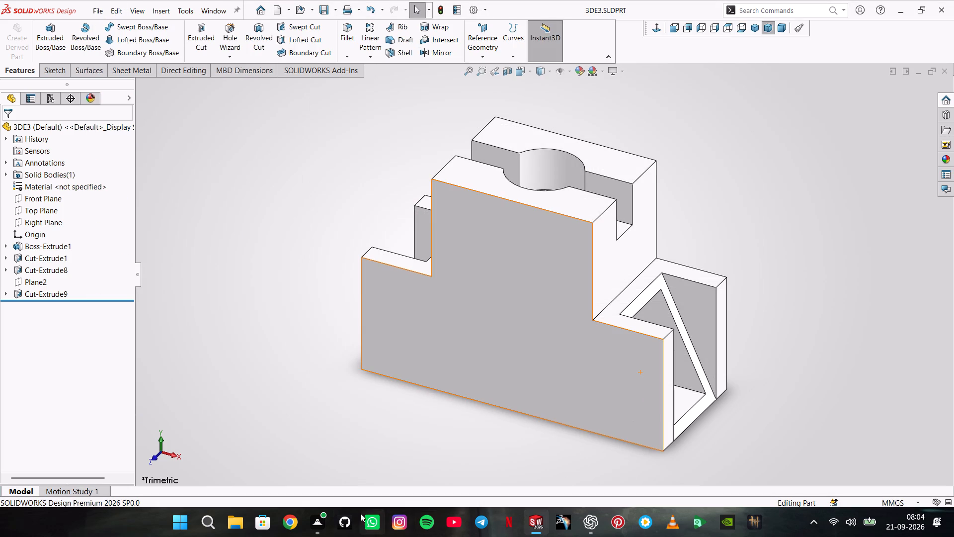